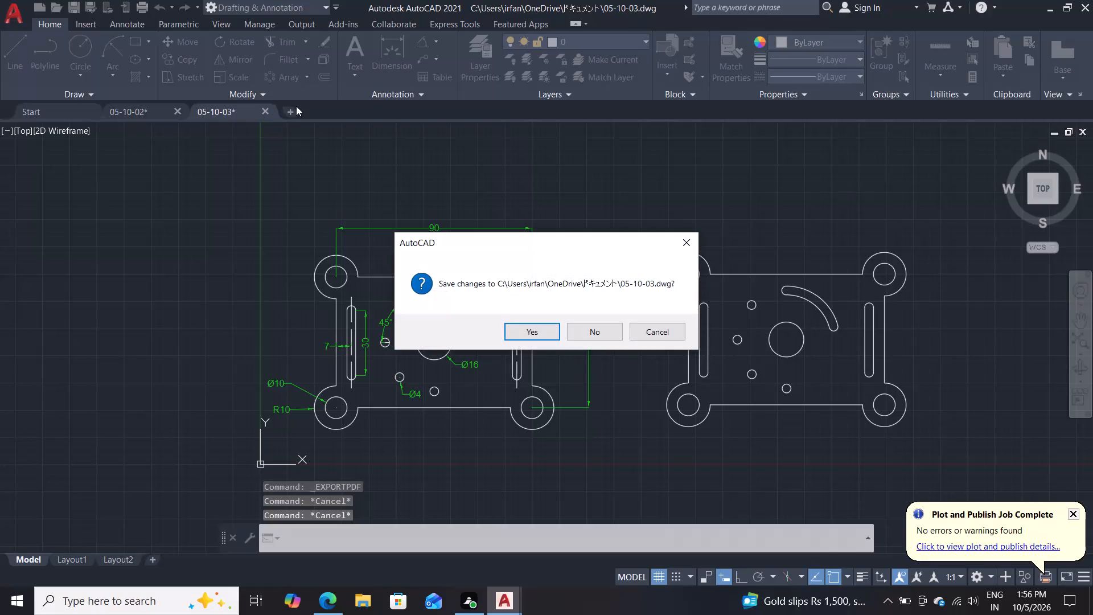
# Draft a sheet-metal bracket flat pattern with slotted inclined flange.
# Close the drawings 05-10-03 and 05-10-02 without saving their changes.
pyautogui.click(603, 324)
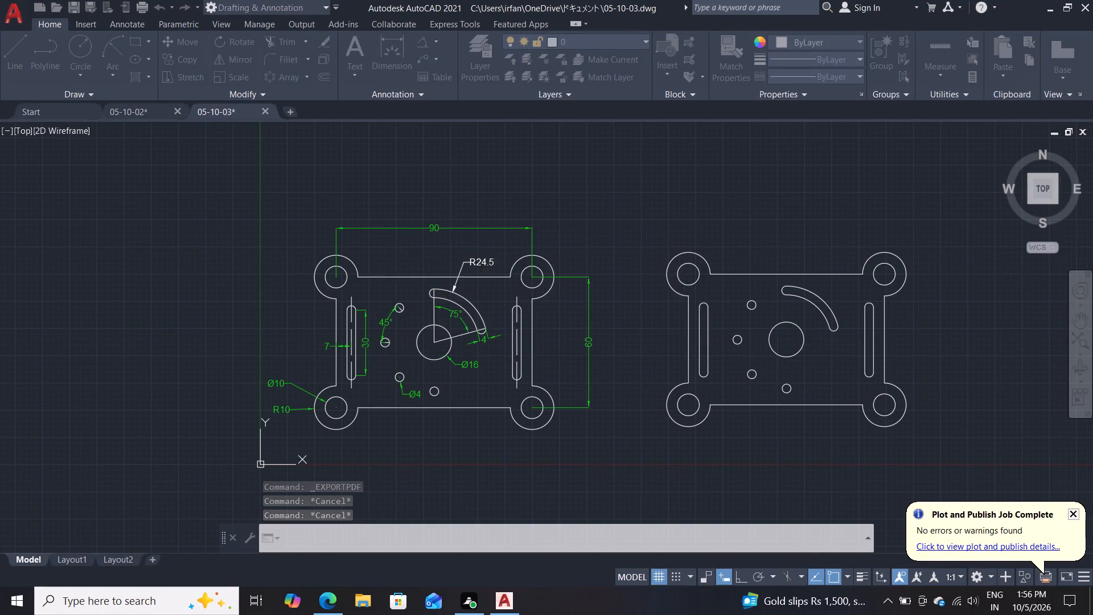
pyautogui.click(182, 111)
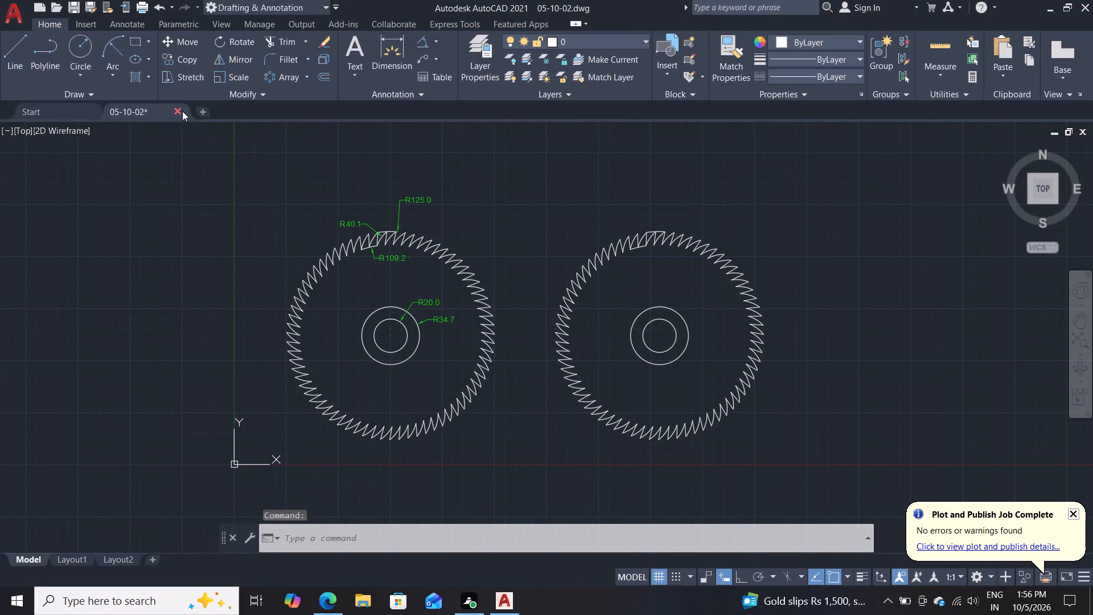
pyautogui.click(587, 325)
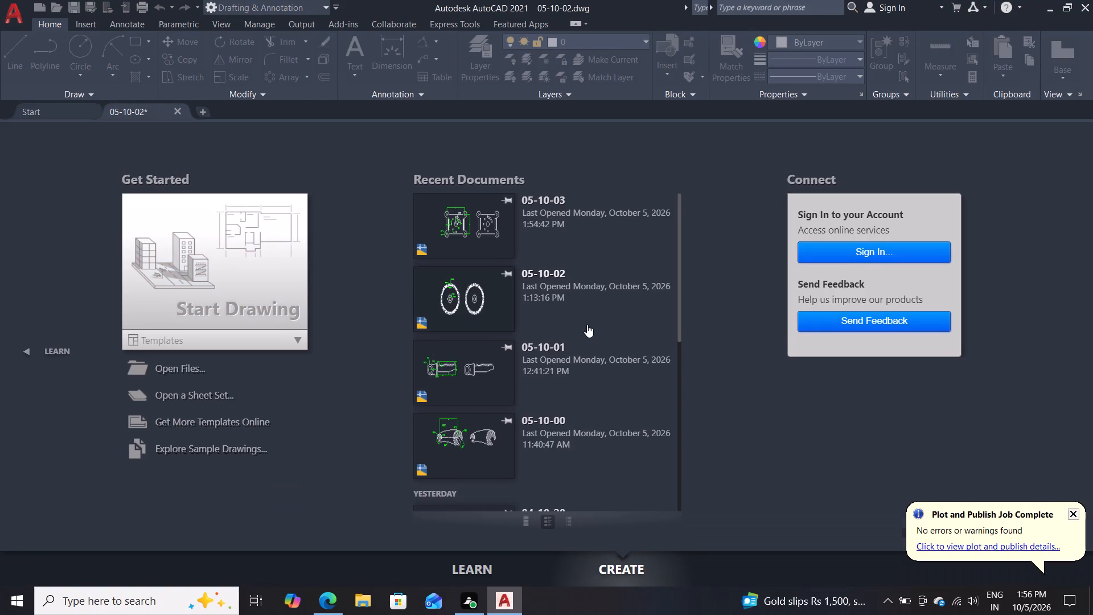
# Start a new blank drawing.
pyautogui.click(265, 282)
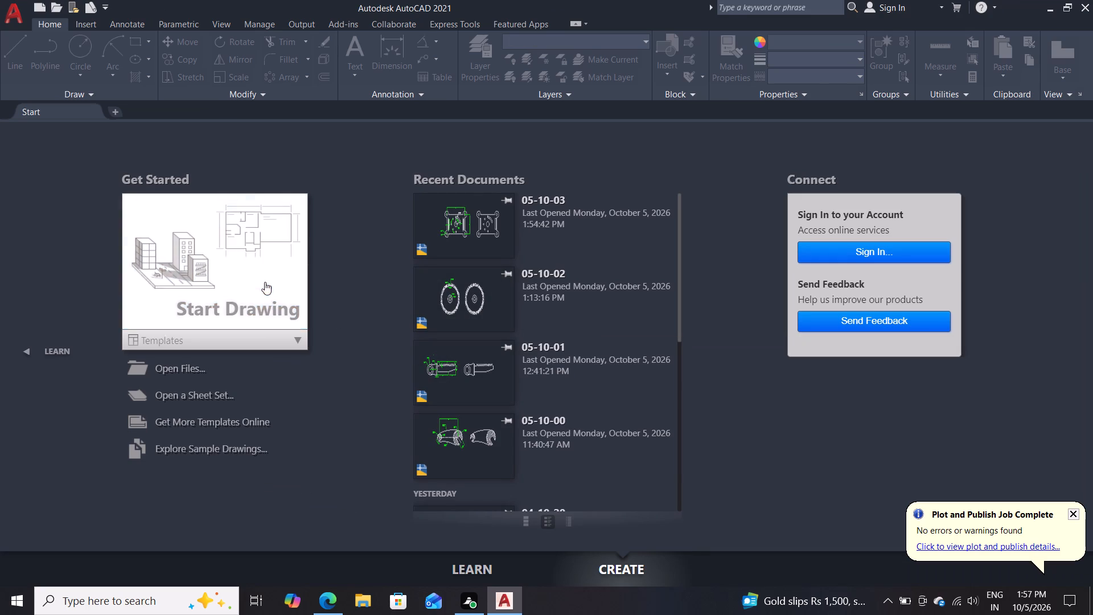
# Configure the drawing units to millimetres with a decimal length precision of 0.0.
pyautogui.write('un')
pyautogui.press('Return')
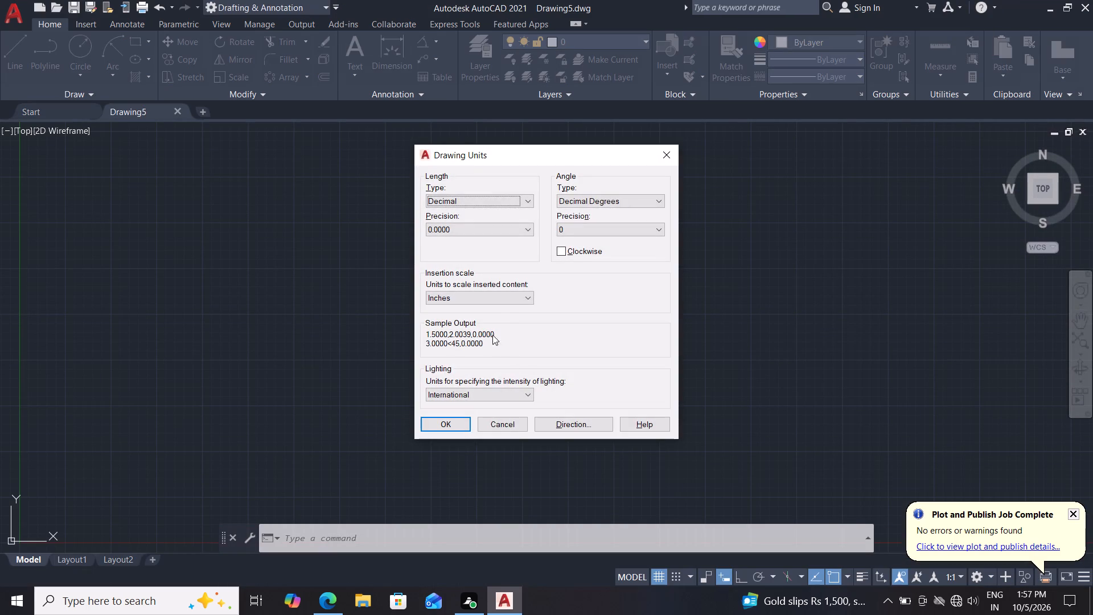
pyautogui.click(523, 298)
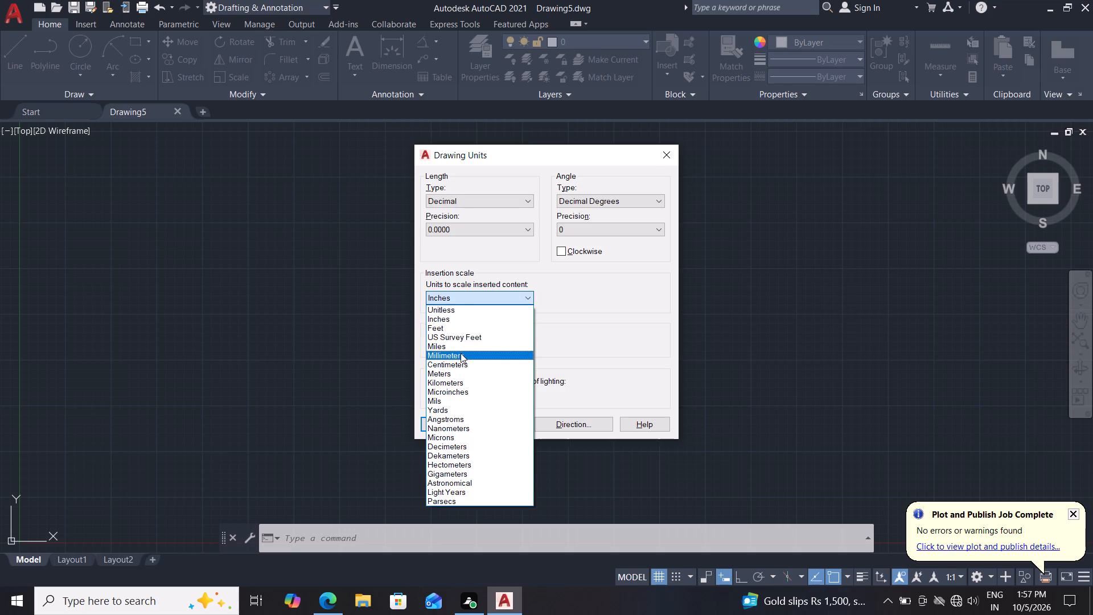
pyautogui.click(461, 353)
pyautogui.click(515, 235)
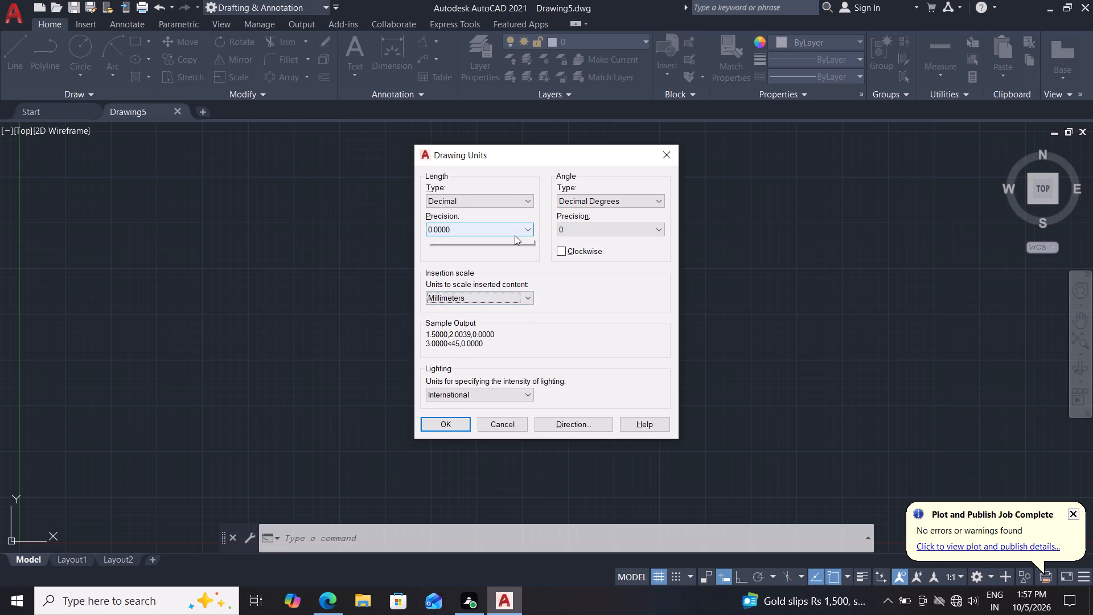
pyautogui.click(483, 249)
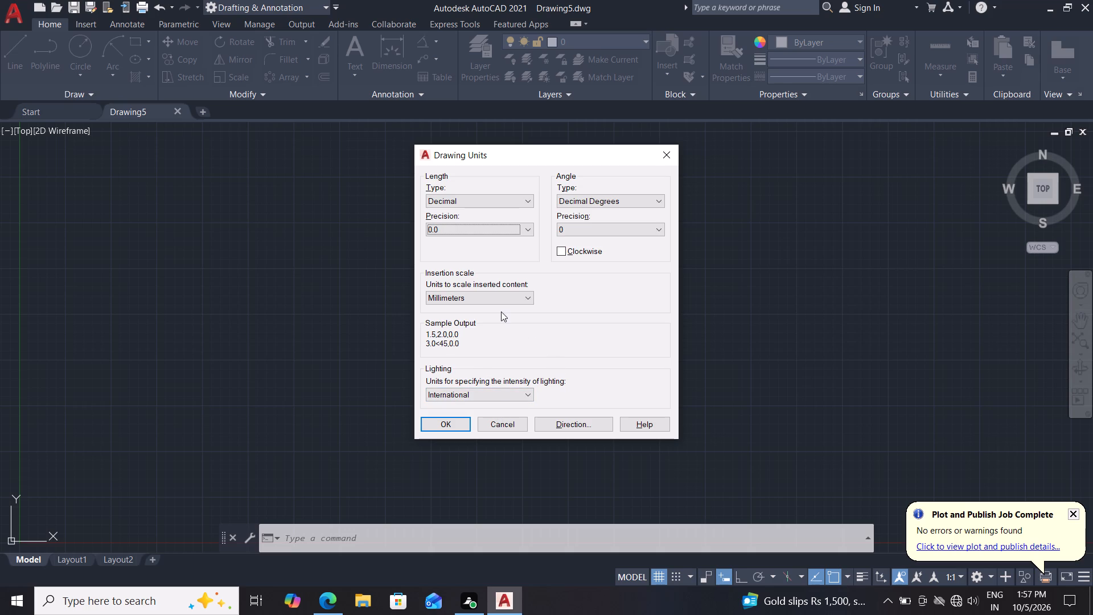
pyautogui.click(442, 424)
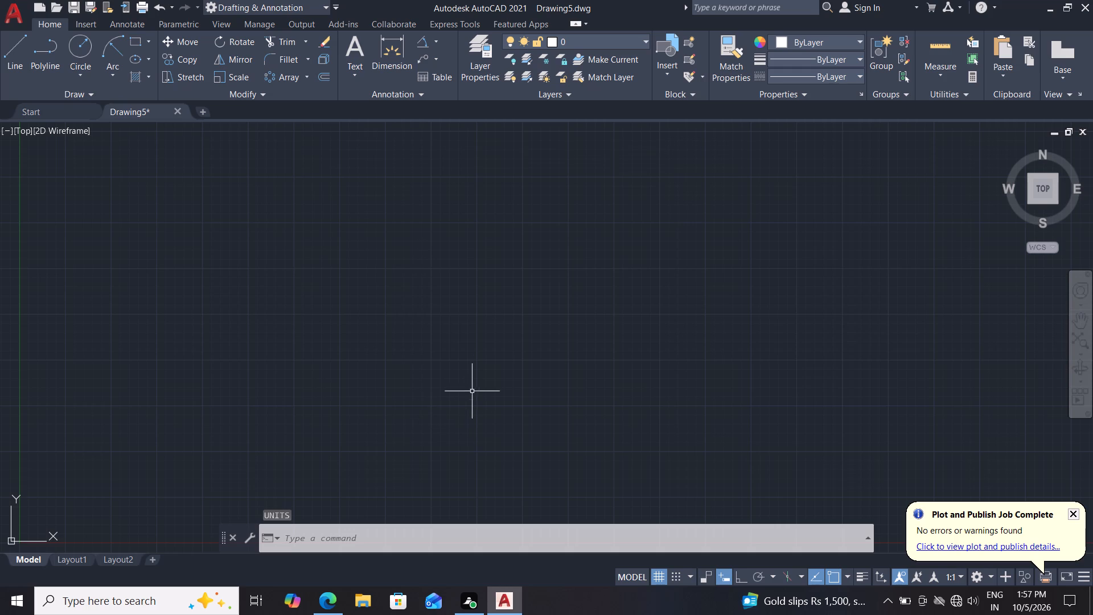
# Open the Standard dimension style for modification and set its dimension lines' linetype and lineweight to ByBlock.
pyautogui.press('d')
pyautogui.press('Return')
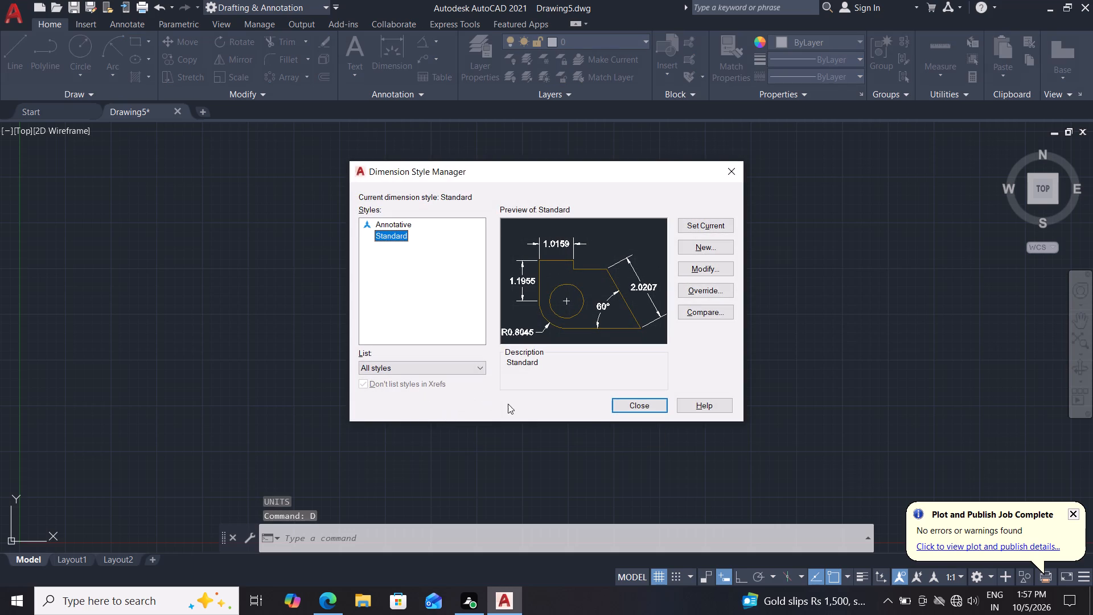
pyautogui.click(712, 264)
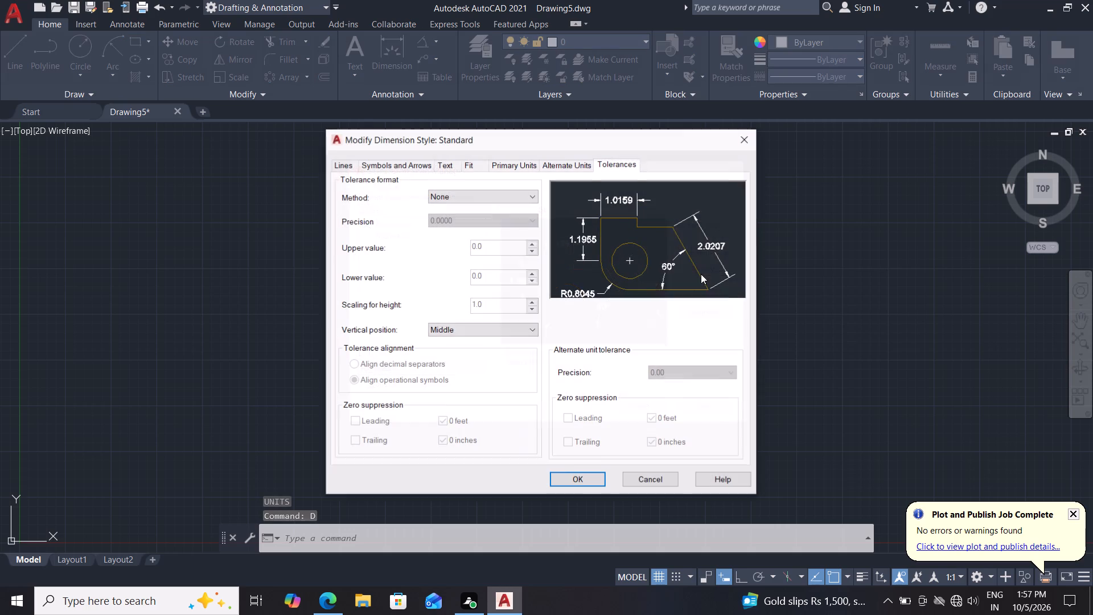
pyautogui.moveTo(332, 164); pyautogui.dragTo(347, 161)
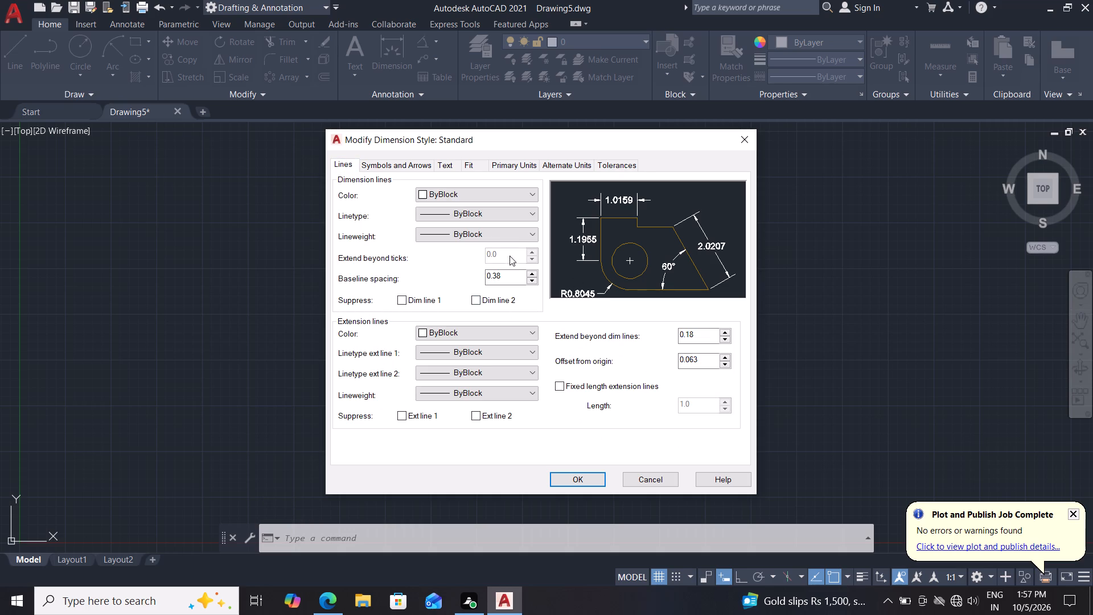
pyautogui.click(517, 214)
pyautogui.click(495, 238)
pyautogui.click(485, 237)
pyautogui.click(474, 258)
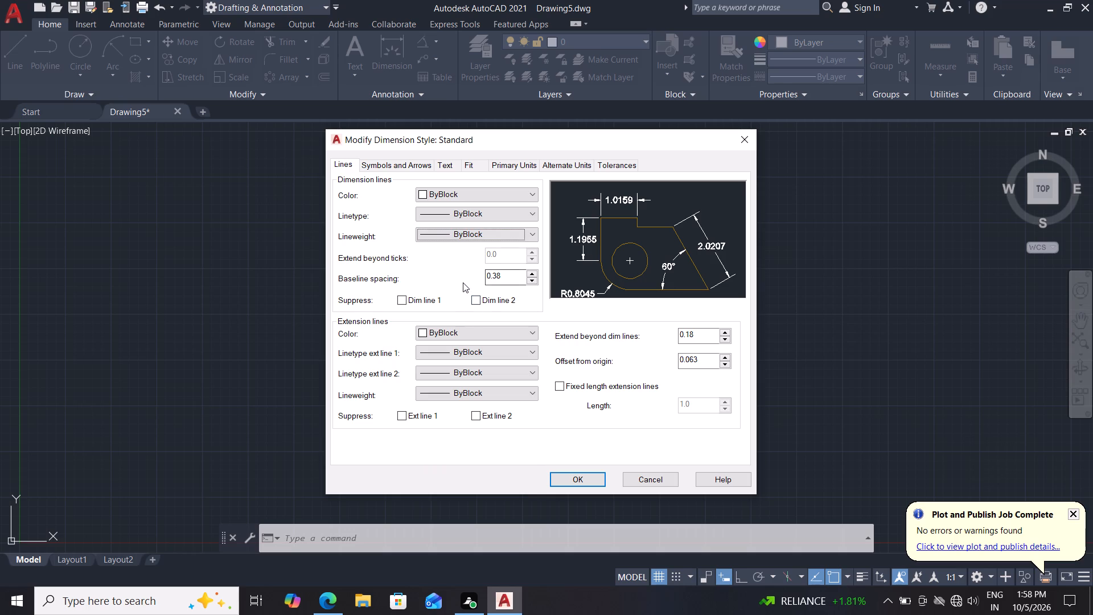
pyautogui.doubleClick(477, 301)
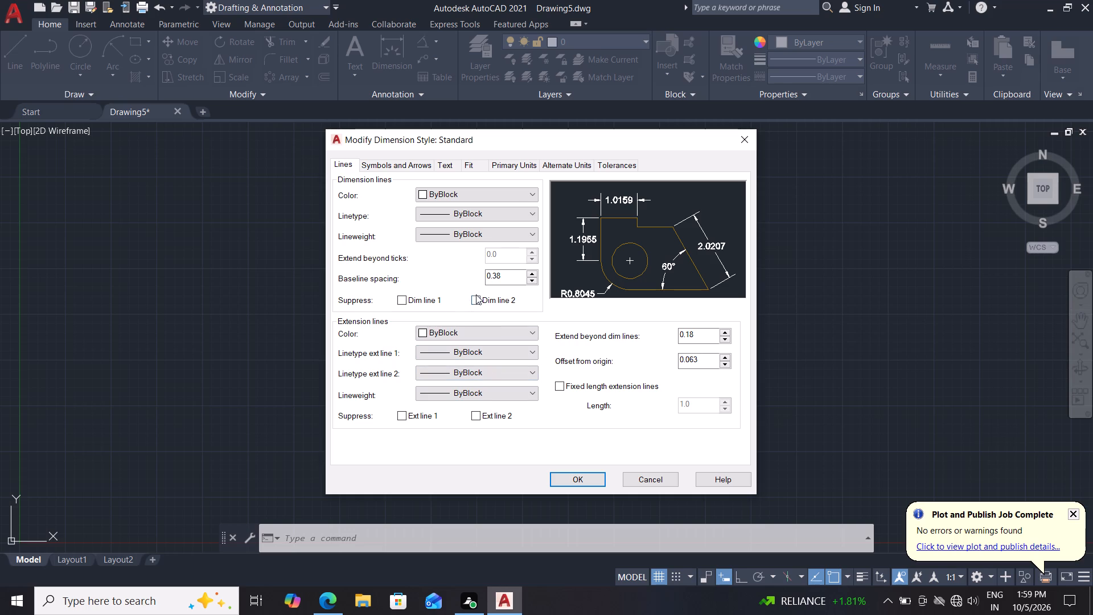
# Set the Standard dimension style's arrow size to 3.
pyautogui.click(398, 165)
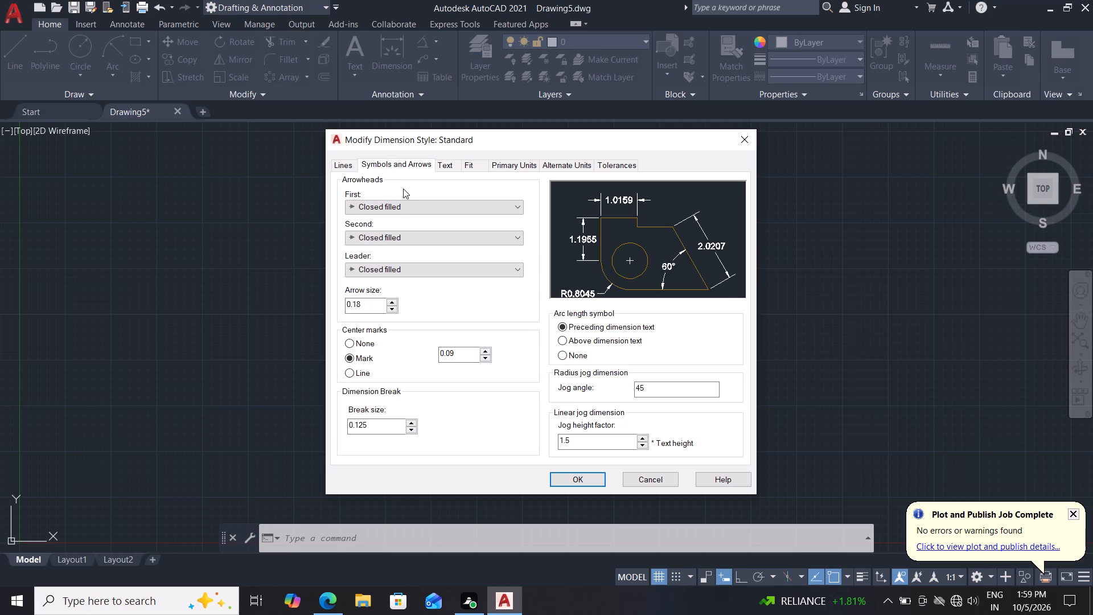
pyautogui.click(412, 162)
pyautogui.click(442, 165)
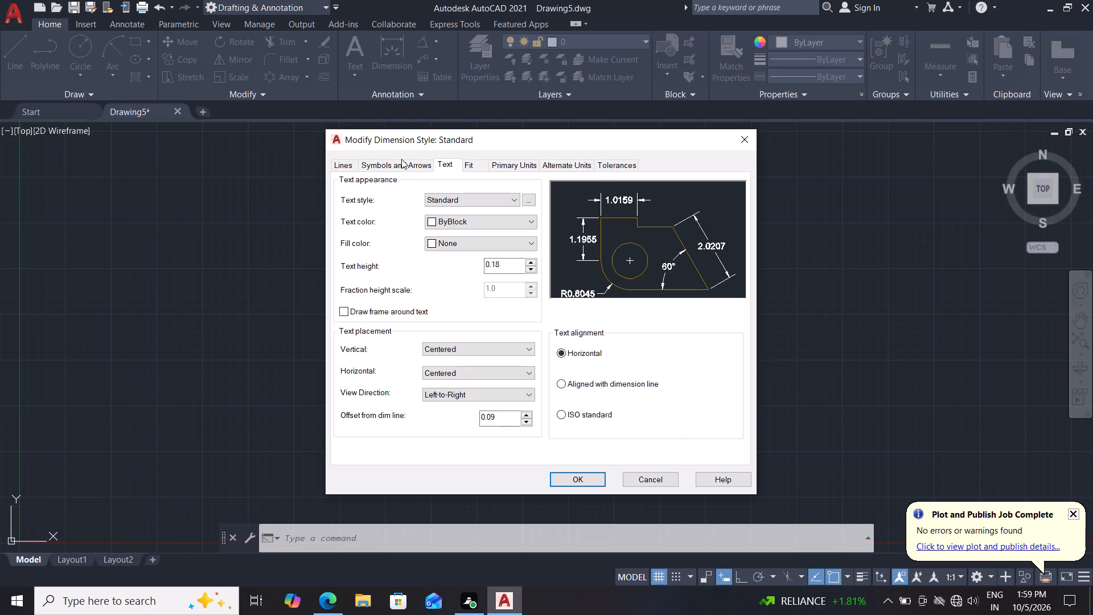
pyautogui.click(393, 159)
pyautogui.click(393, 161)
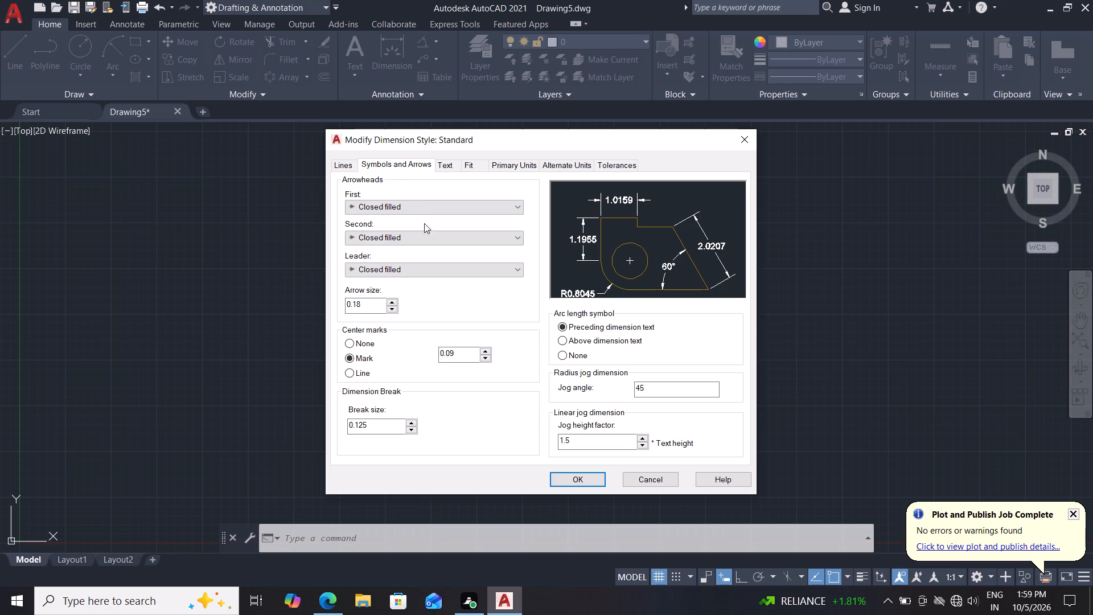
pyautogui.moveTo(375, 305); pyautogui.dragTo(288, 311)
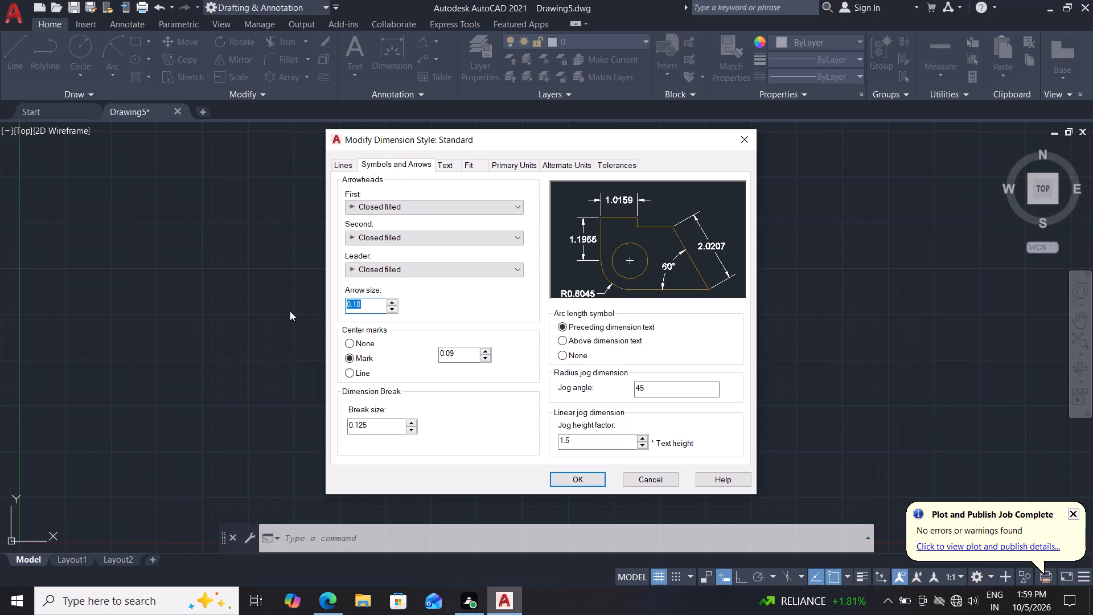
pyautogui.press('3')
pyautogui.press('Return')
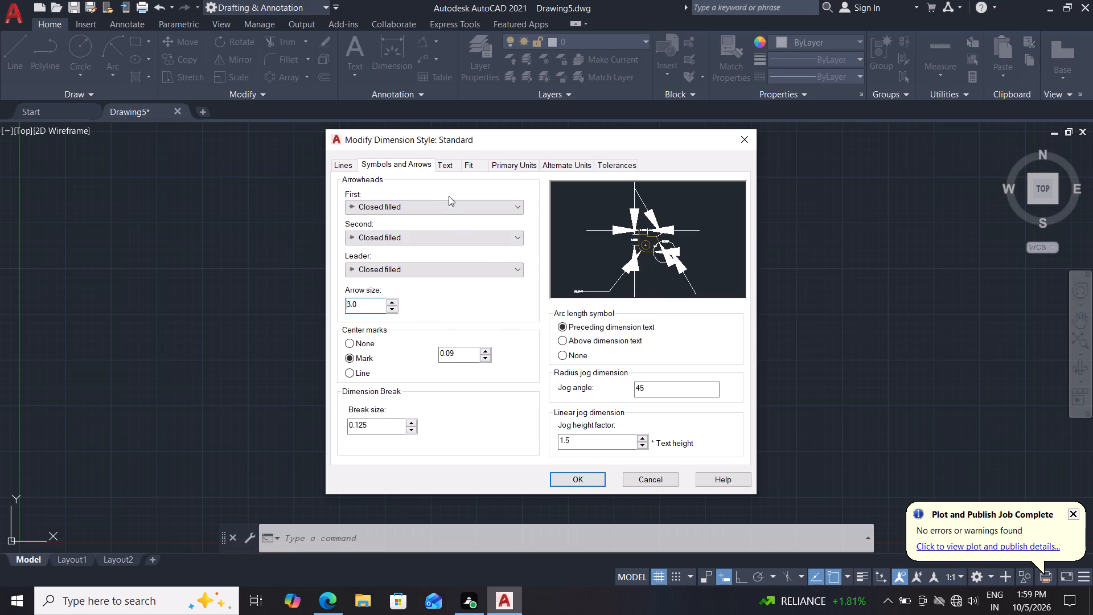
# Set the Standard dimension style's text height to 3.
pyautogui.click(449, 167)
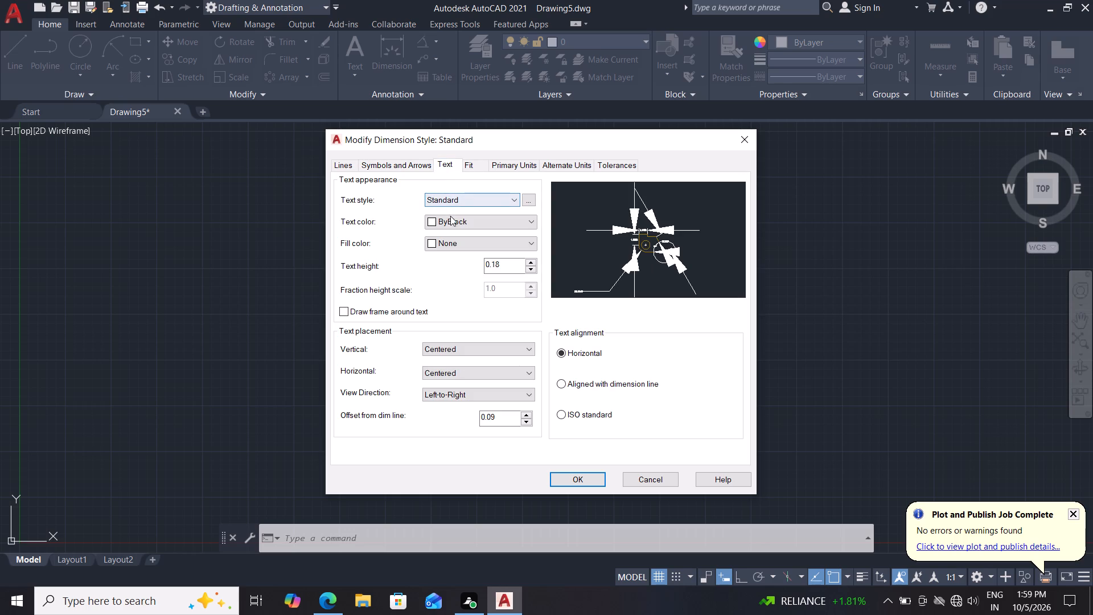
pyautogui.moveTo(516, 266); pyautogui.dragTo(456, 268)
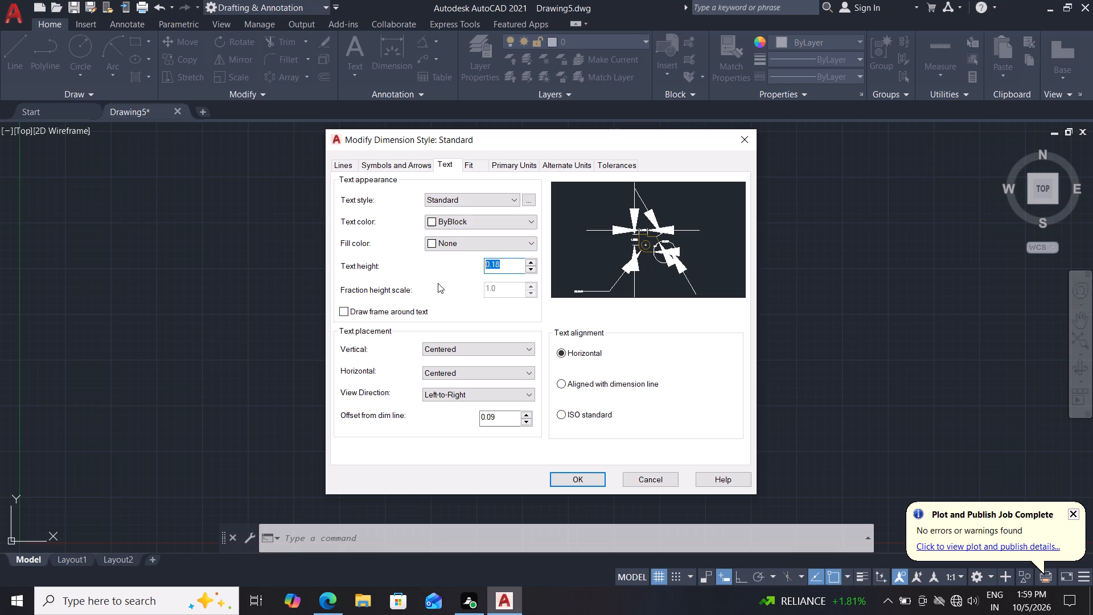
pyautogui.press('3')
pyautogui.press('Return')
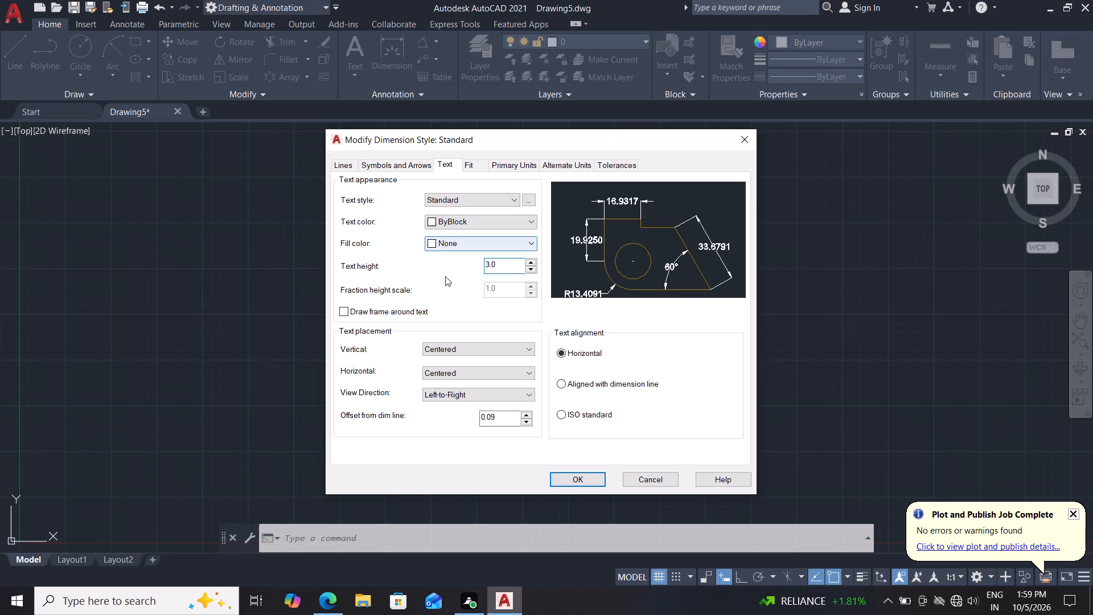
# Set the dimension style's linear primary-unit precision to 0.0, suppress trailing zeros, and apply the modified Standard style.
pyautogui.click(482, 166)
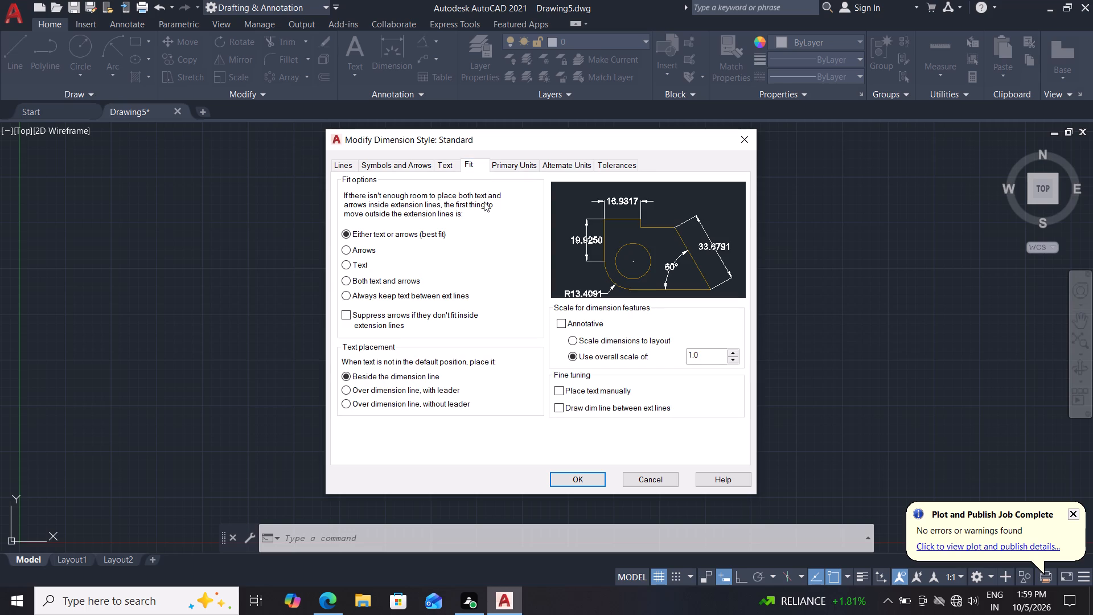
pyautogui.click(504, 169)
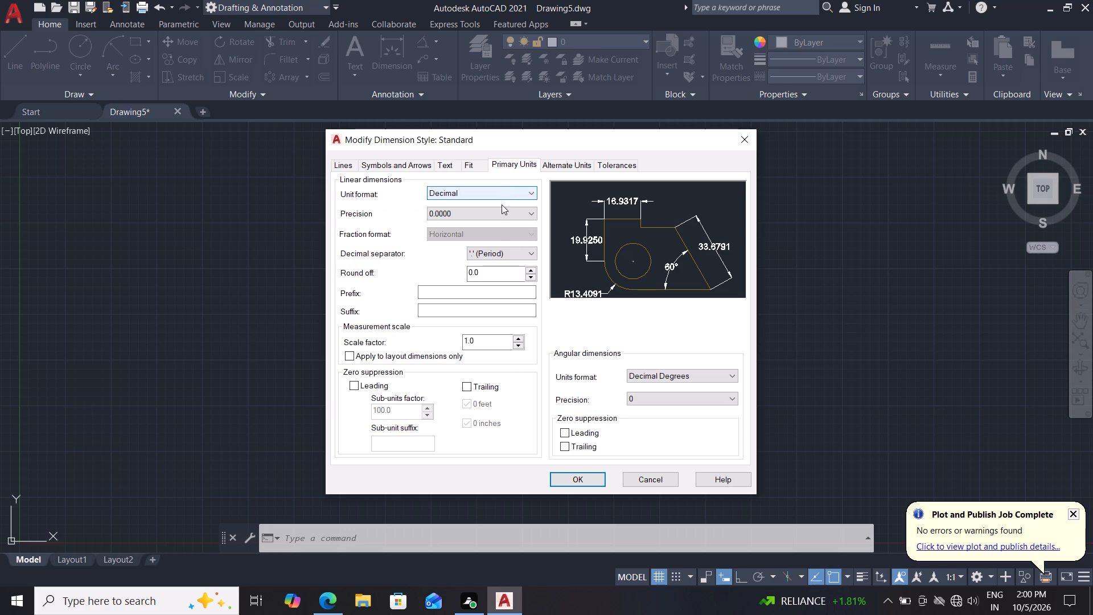
pyautogui.click(507, 207)
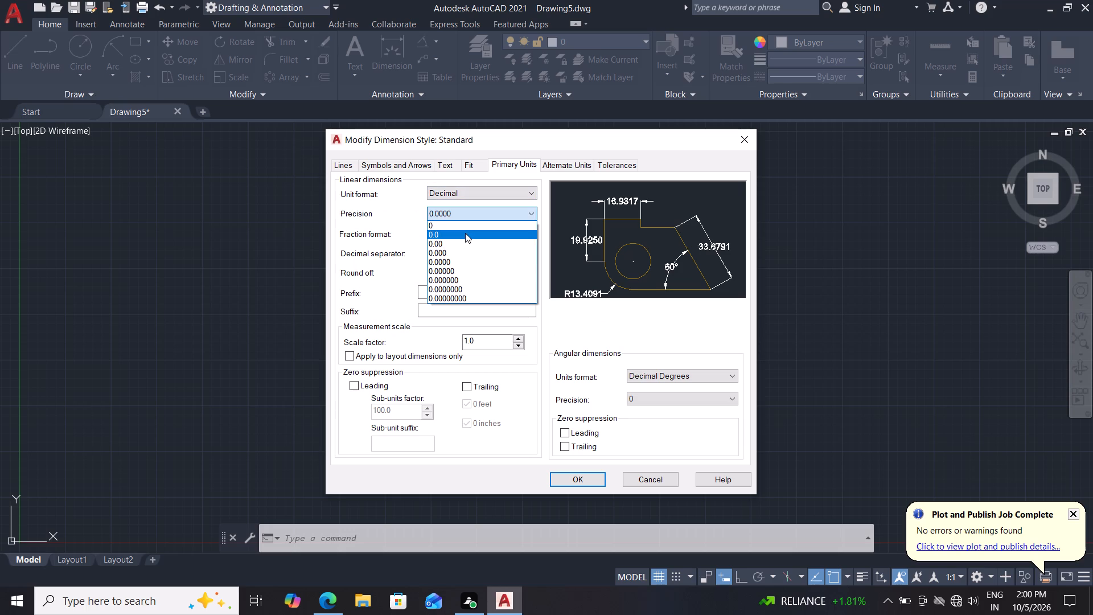
pyautogui.click(465, 233)
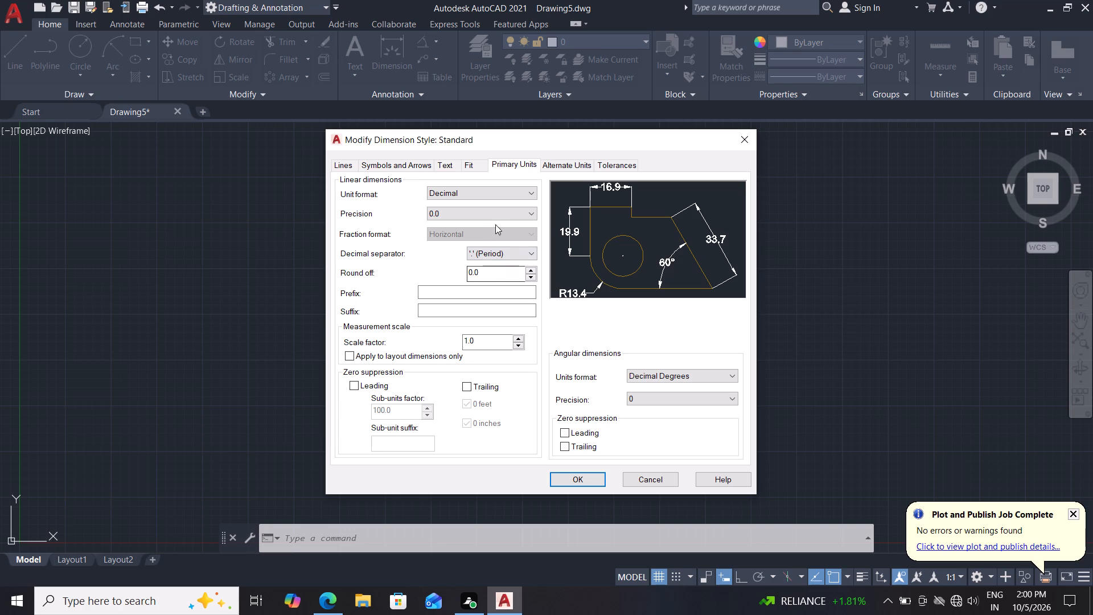
pyautogui.click(476, 385)
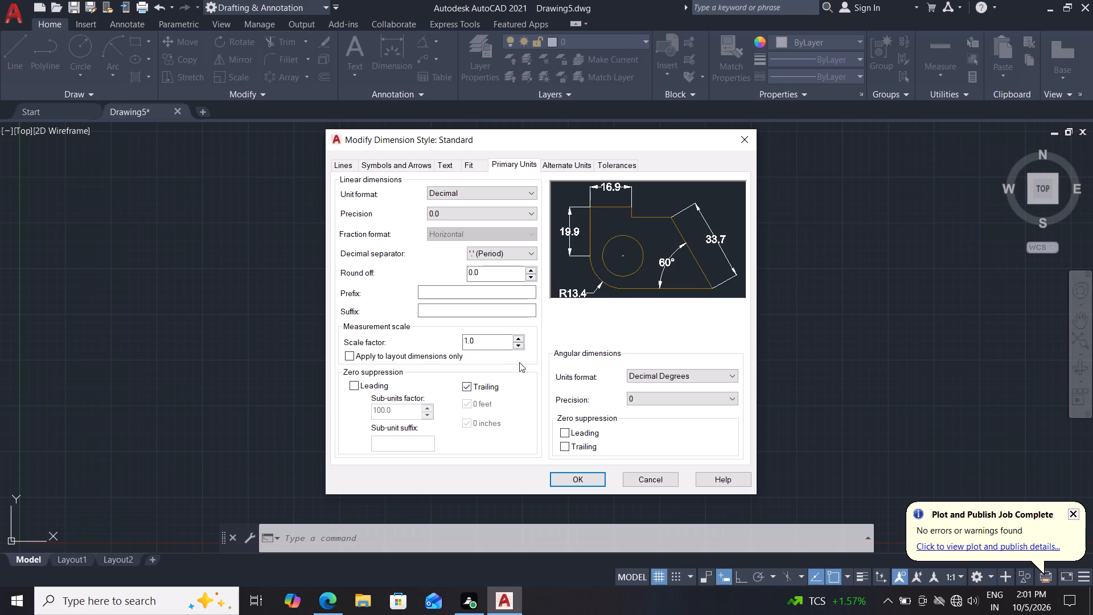
pyautogui.click(574, 174)
pyautogui.click(577, 167)
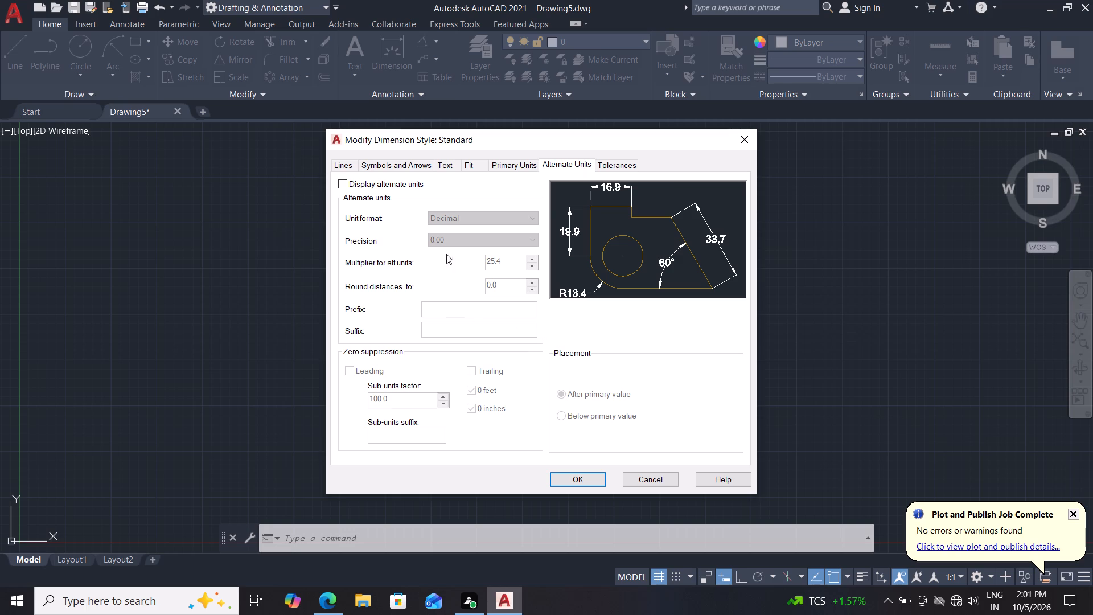
pyautogui.click(611, 162)
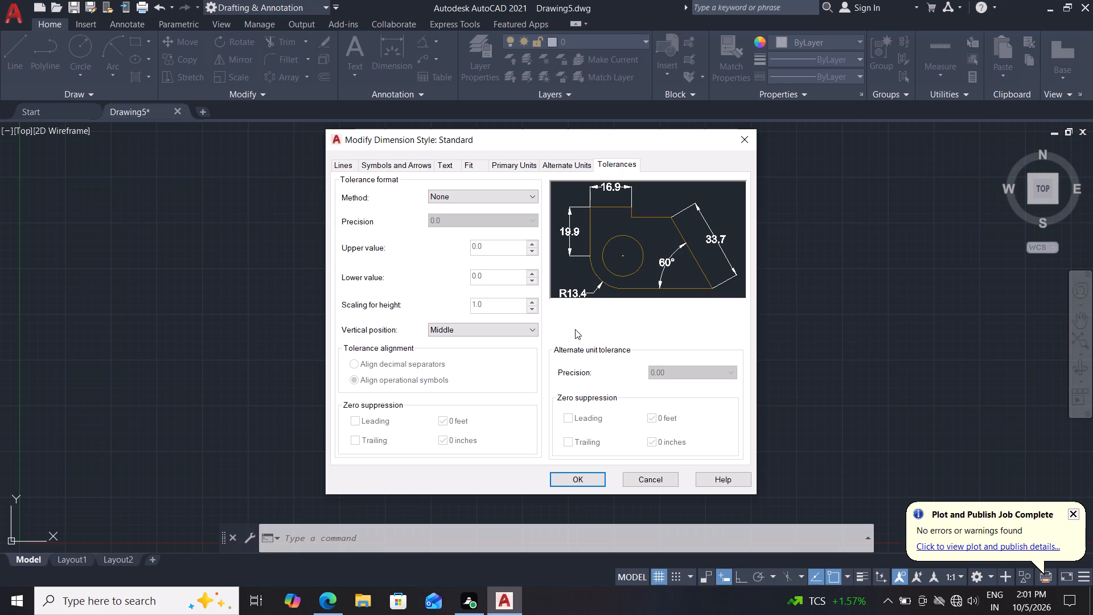
pyautogui.click(586, 473)
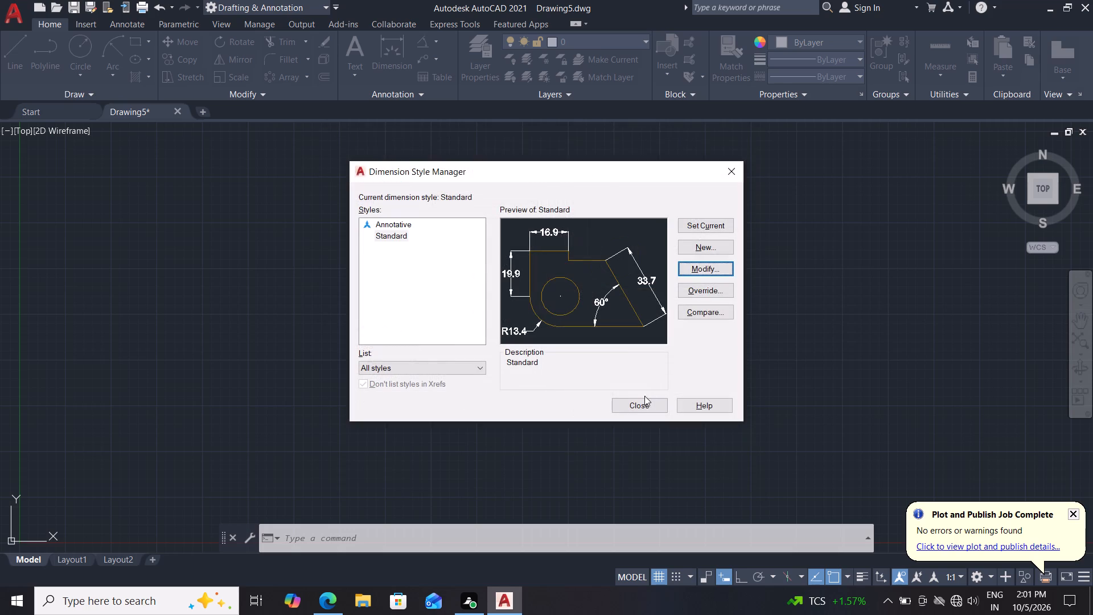
pyautogui.click(647, 403)
# With Ortho on, draw a vertical line 207.8 mm long upward from a point near the origin.
pyautogui.scroll(1, 547, 393)
pyautogui.scroll(-6, 547, 393)
pyautogui.moveTo(560, 366); pyautogui.dragTo(547, 359, button='middle')
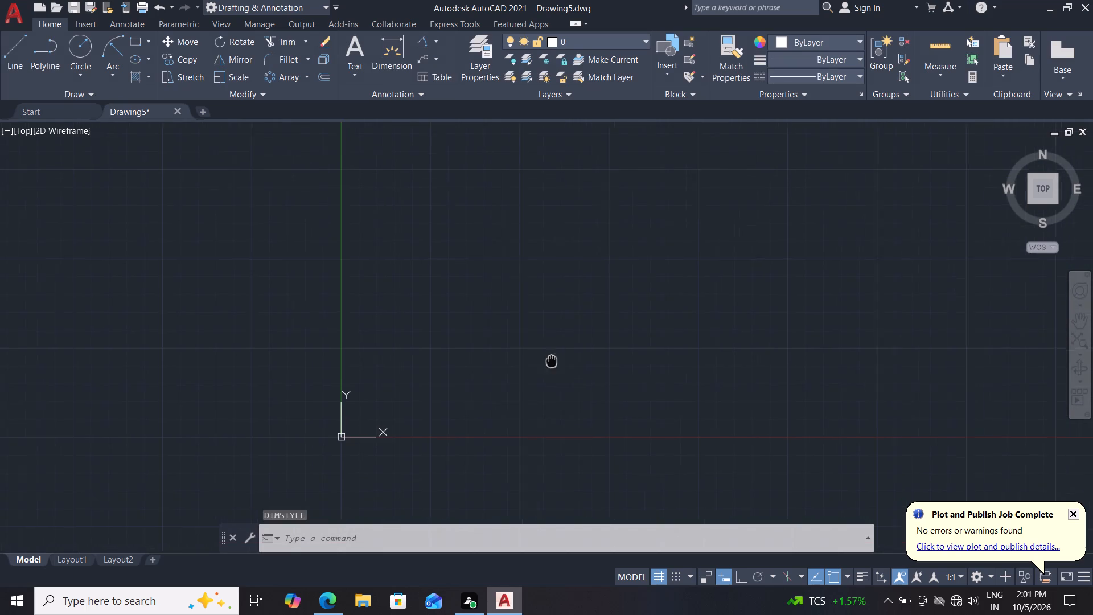
pyautogui.moveTo(547, 359); pyautogui.dragTo(531, 353, button='middle')
pyautogui.click(15, 69)
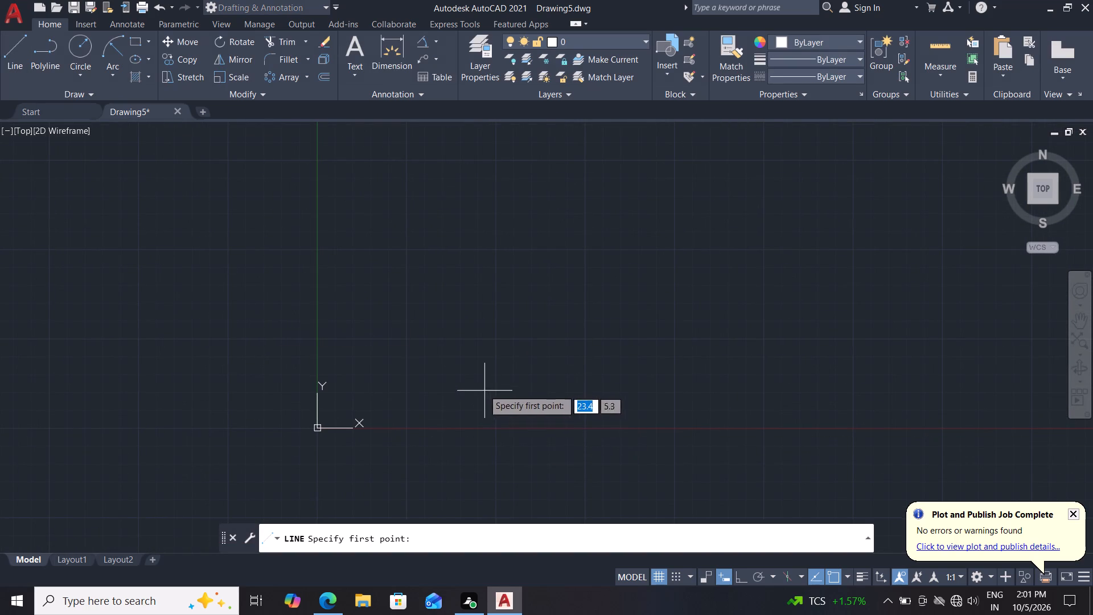
pyautogui.moveTo(480, 387); pyautogui.dragTo(476, 372)
pyautogui.press('F8')
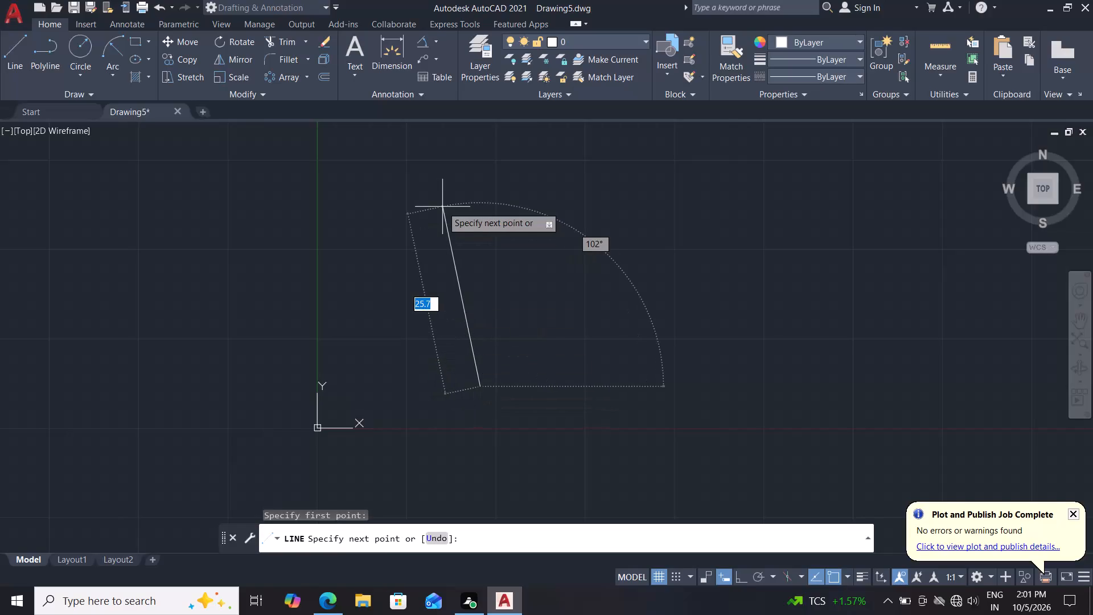
pyautogui.write('20')
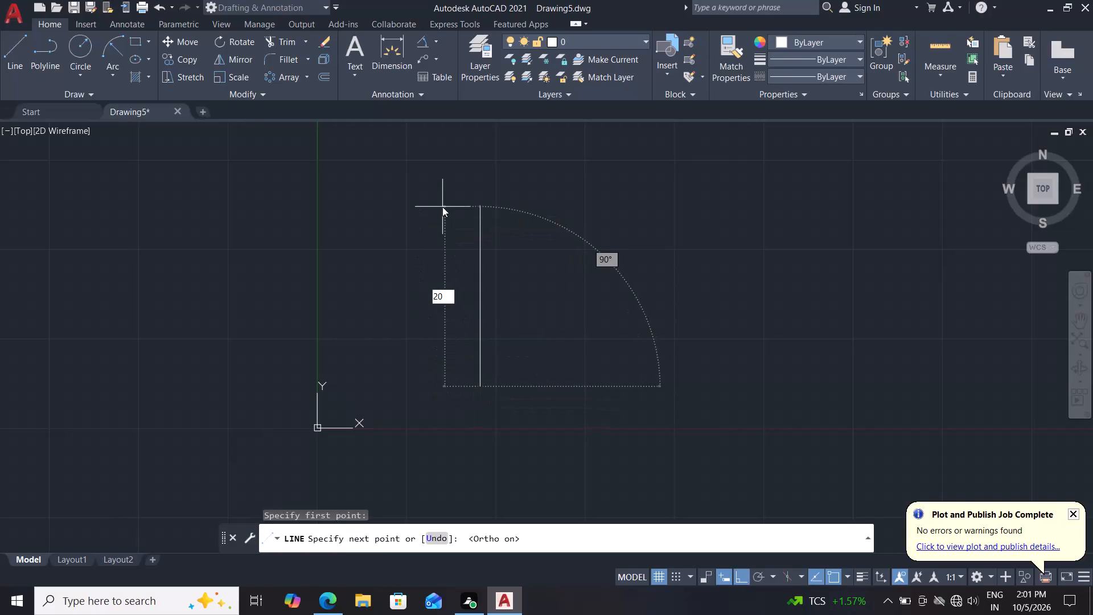
pyautogui.write('7.8')
pyautogui.press('Return')
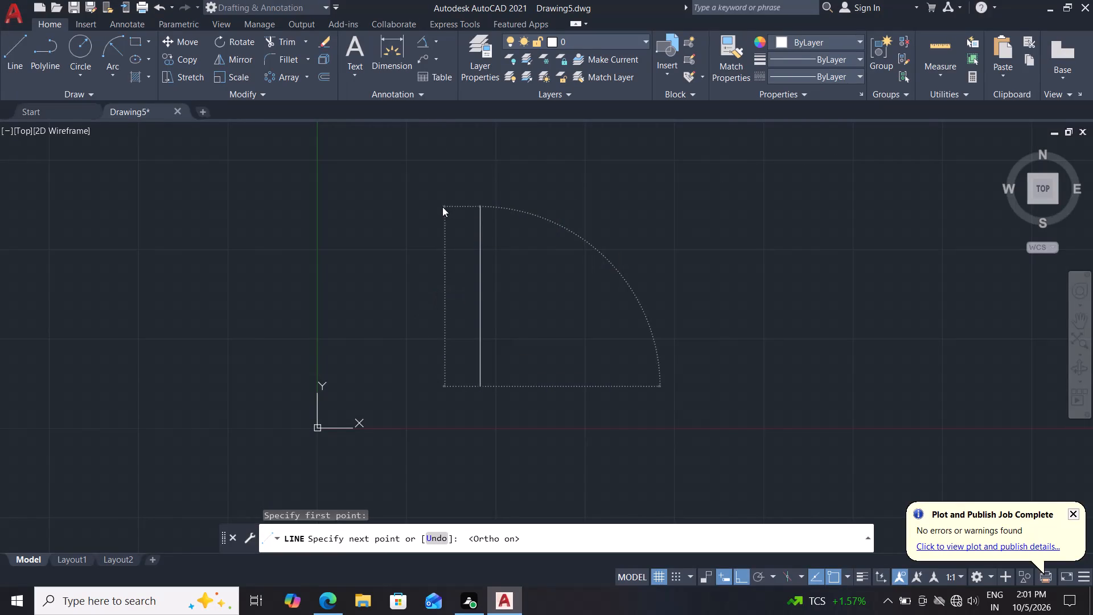
pyautogui.press('Escape')
pyautogui.press('Escape')
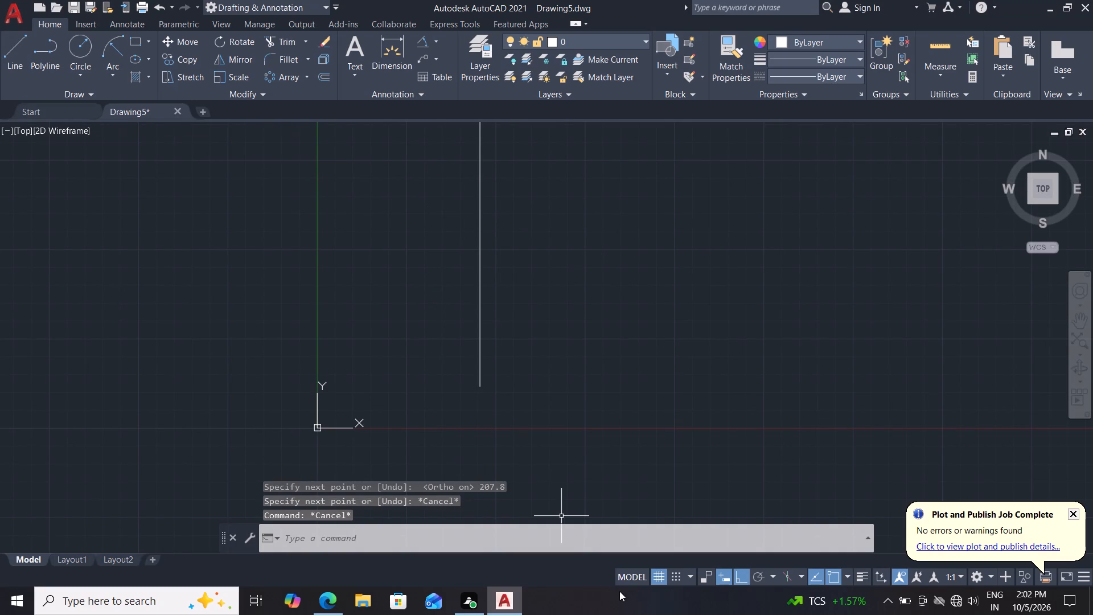
# Draw a 35 mm horizontal line to the right from the upper end of the vertical line.
pyautogui.scroll(-1, 547, 399)
pyautogui.scroll(1, 547, 399)
pyautogui.middleClick(578, 362)
pyautogui.scroll(-1, 578, 362)
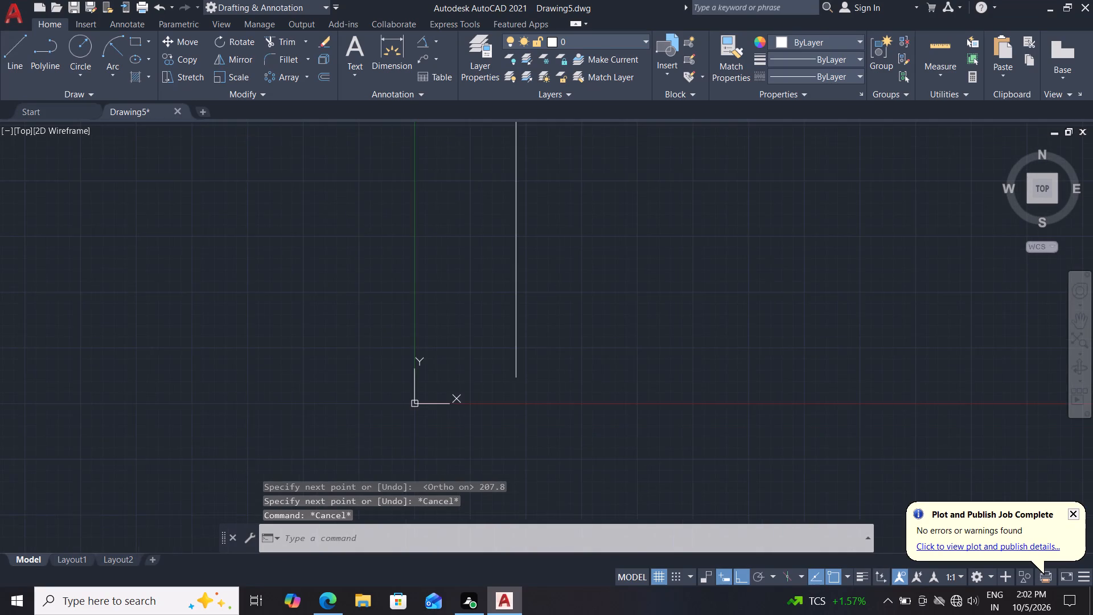
pyautogui.scroll(-2, 578, 362)
pyautogui.moveTo(582, 351); pyautogui.dragTo(574, 396, button='middle')
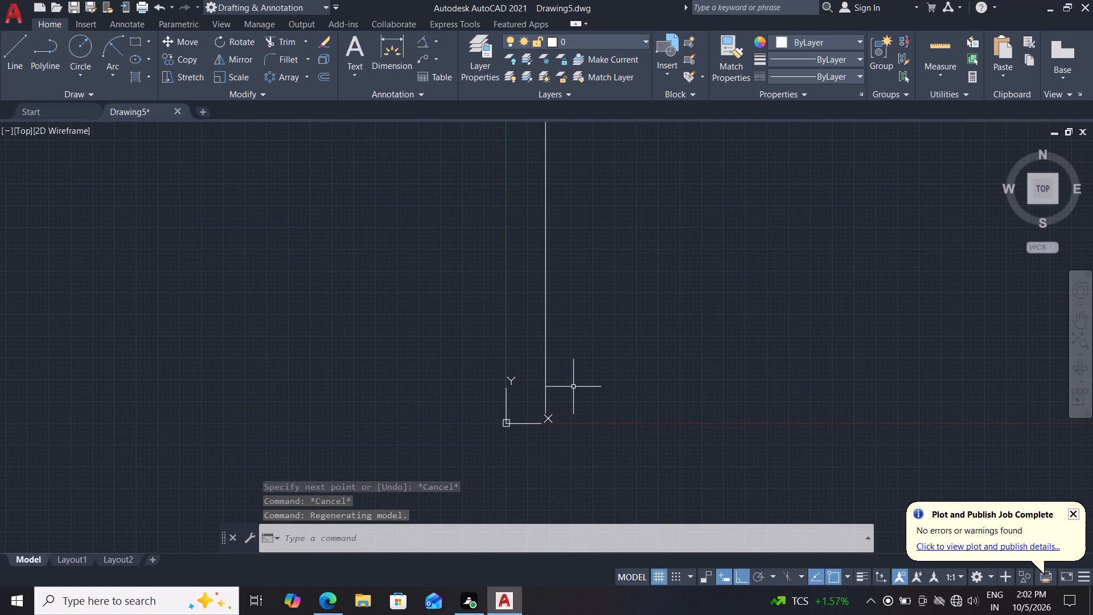
pyautogui.middleClick(573, 356)
pyautogui.moveTo(573, 356); pyautogui.dragTo(573, 367, button='middle')
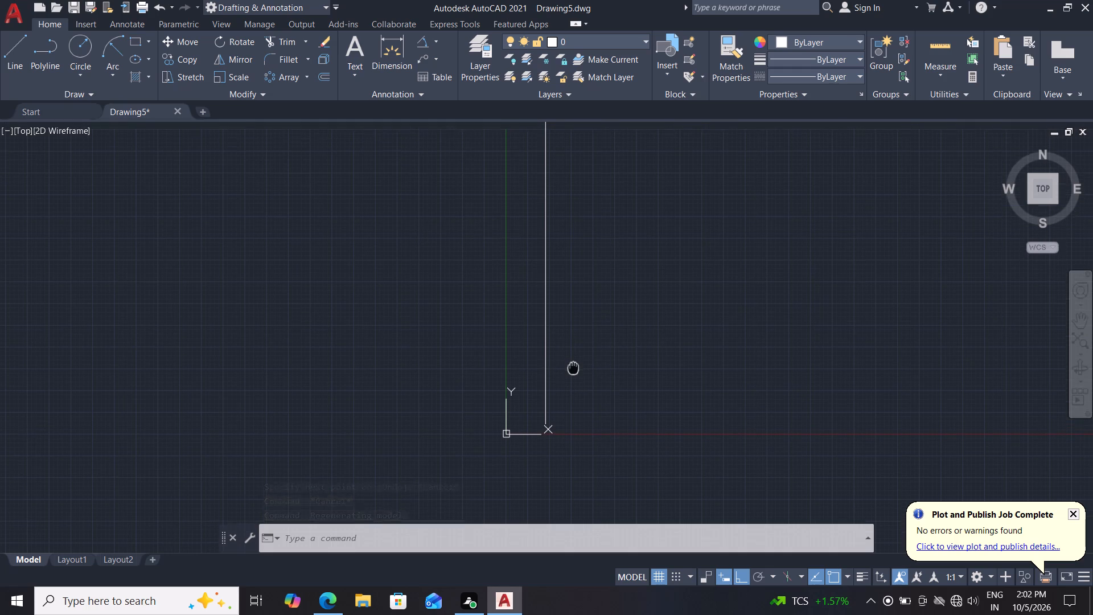
pyautogui.moveTo(573, 367); pyautogui.dragTo(574, 385, button='middle')
pyautogui.moveTo(590, 329); pyautogui.dragTo(586, 424, button='middle')
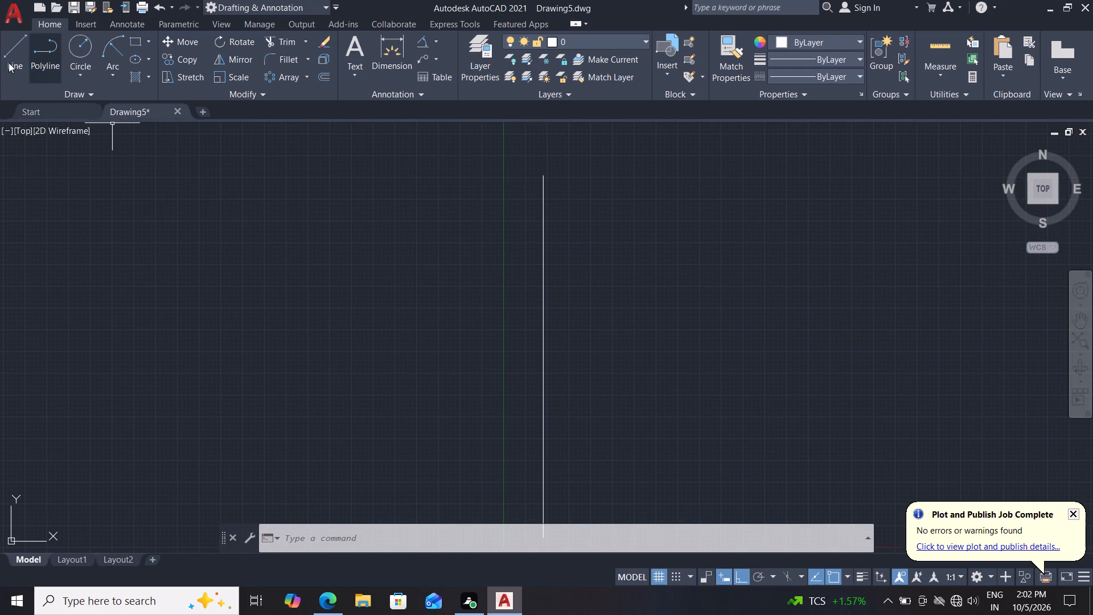
pyautogui.click(9, 60)
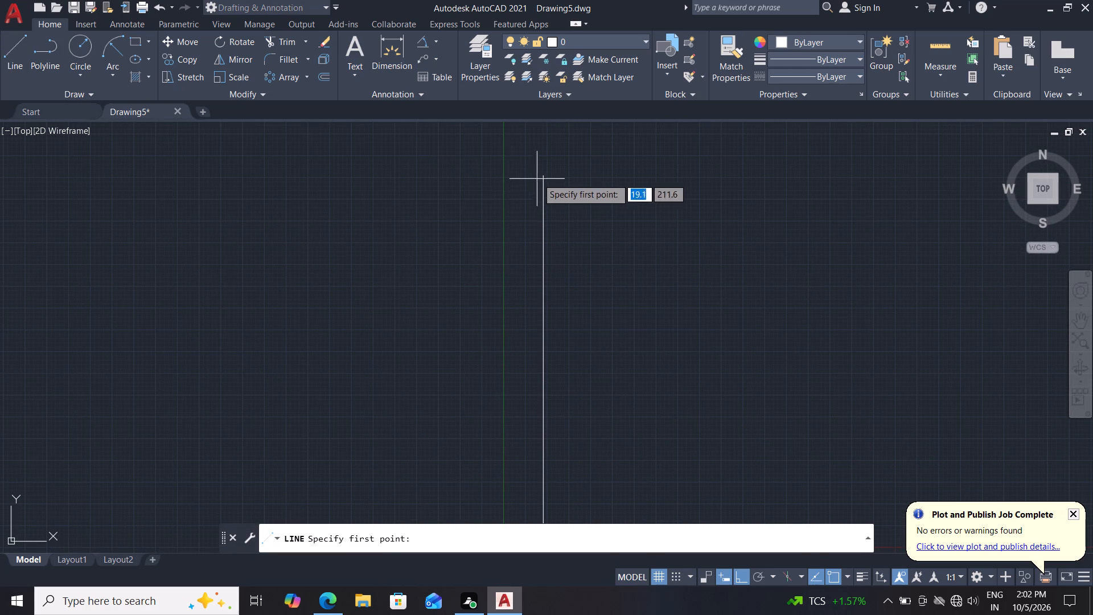
pyautogui.click(542, 171)
pyautogui.write('35')
pyautogui.press('Return')
pyautogui.press('Escape')
pyautogui.press('Escape')
pyautogui.press('Escape')
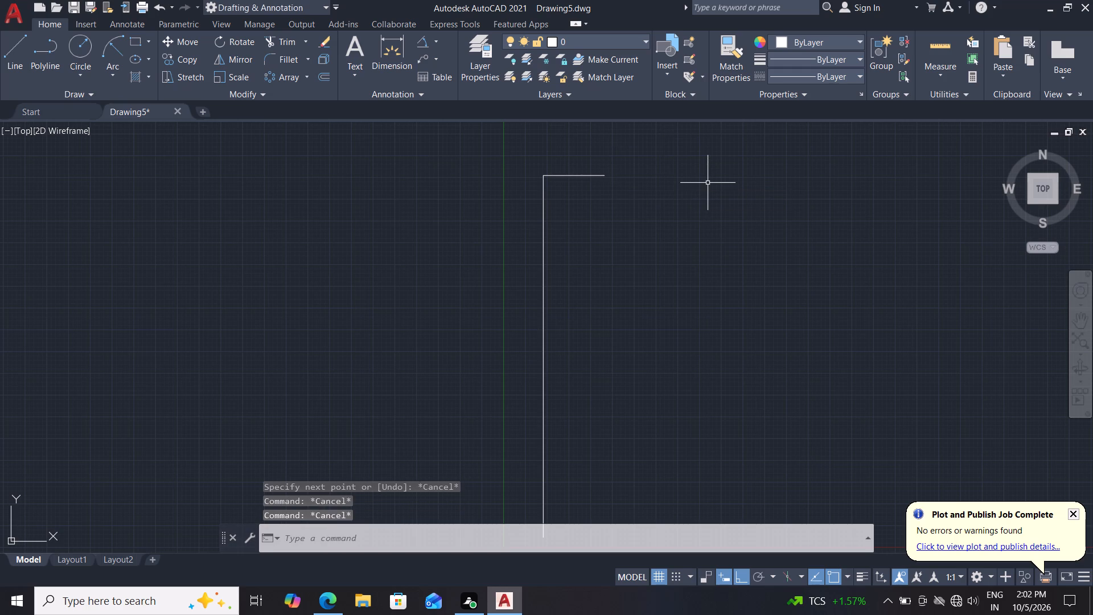
# Draw a circle of radius 3.5 mm centred on the free end of the 35 mm horizontal line.
pyautogui.click(76, 55)
pyautogui.click(607, 175)
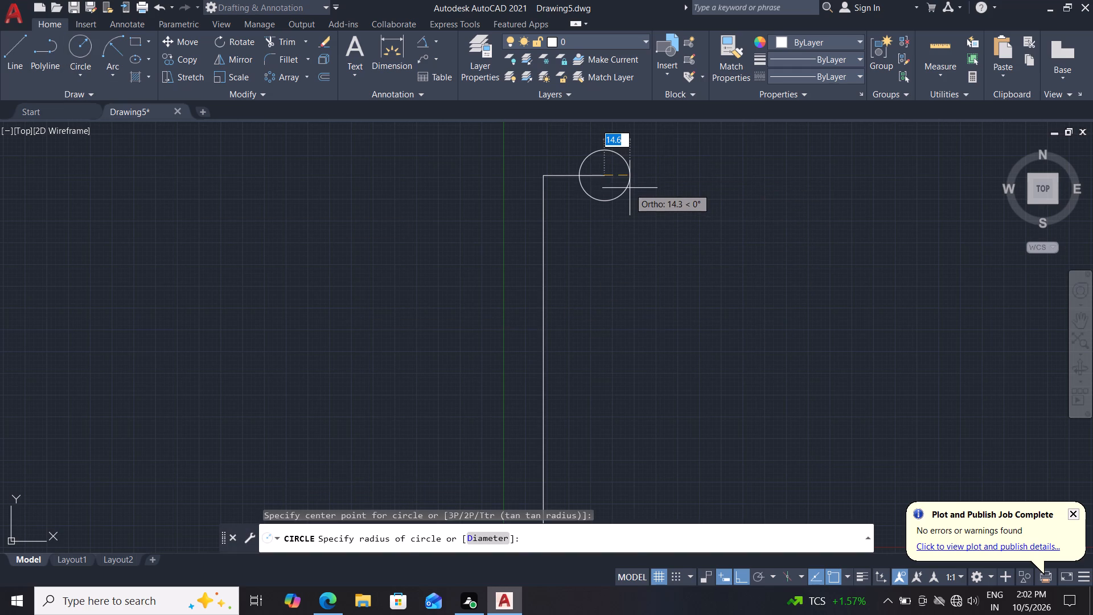
pyautogui.write('3.5')
pyautogui.press('Return')
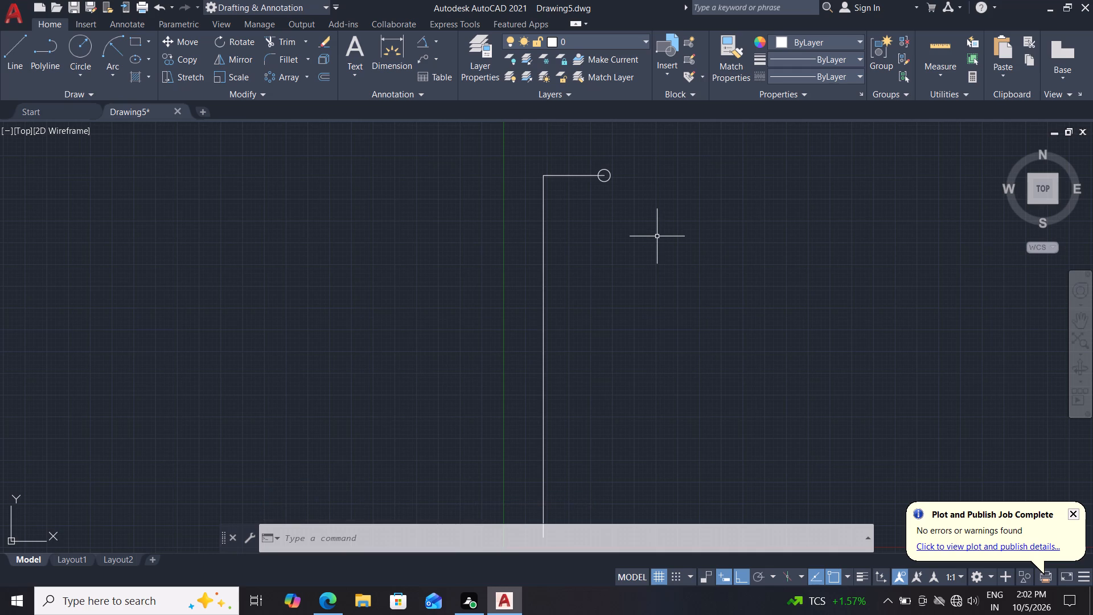
# Draw a vertical line 37.5 mm upward from the centre of the circle.
pyautogui.click(15, 62)
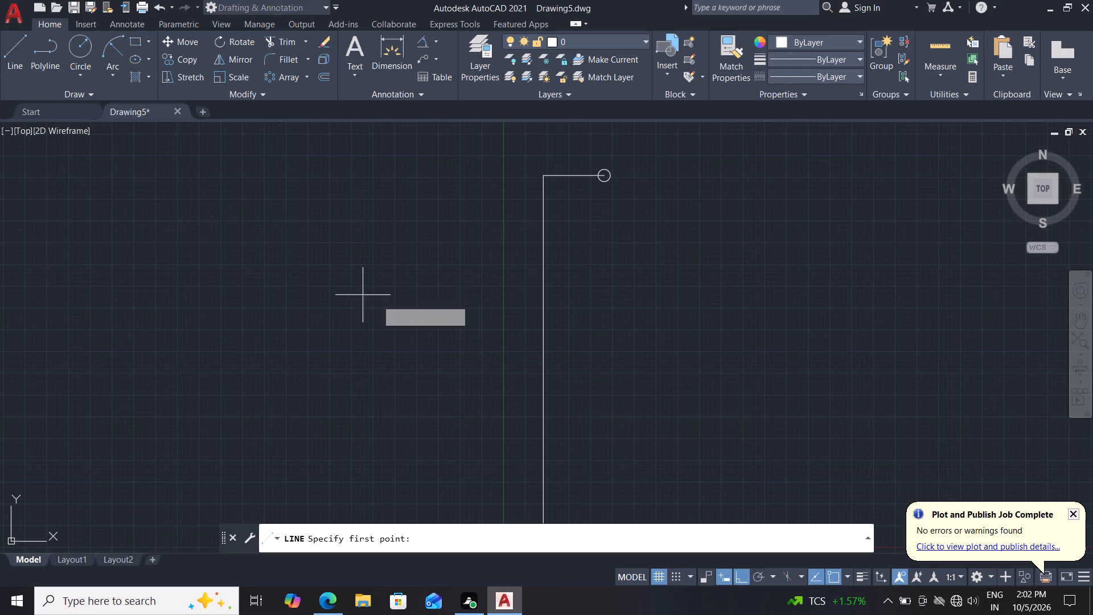
pyautogui.moveTo(650, 212); pyautogui.dragTo(610, 339, button='middle')
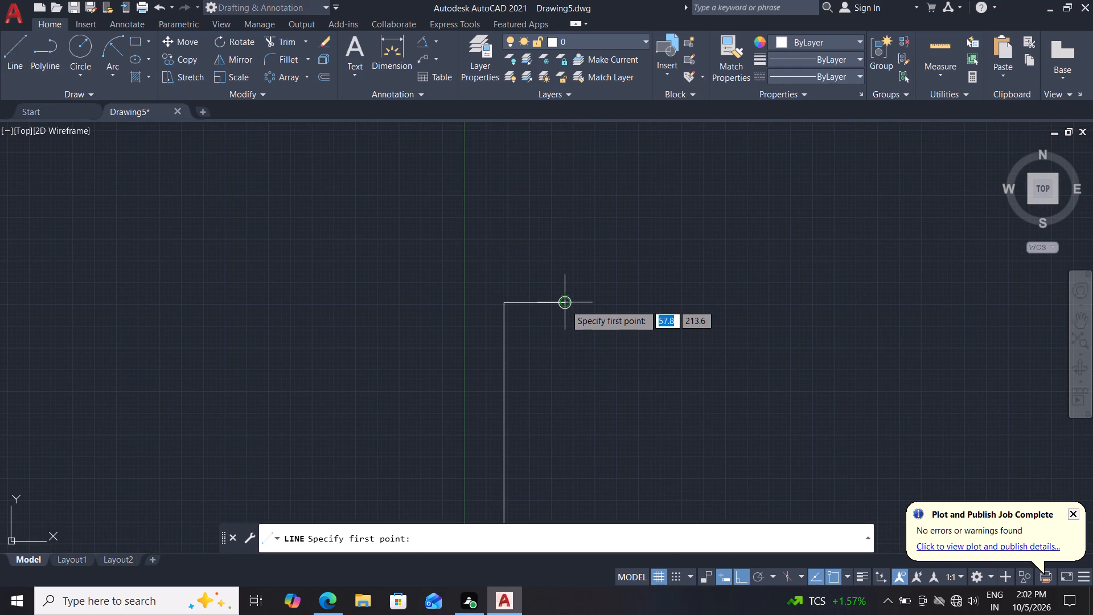
pyautogui.moveTo(565, 305); pyautogui.dragTo(565, 268)
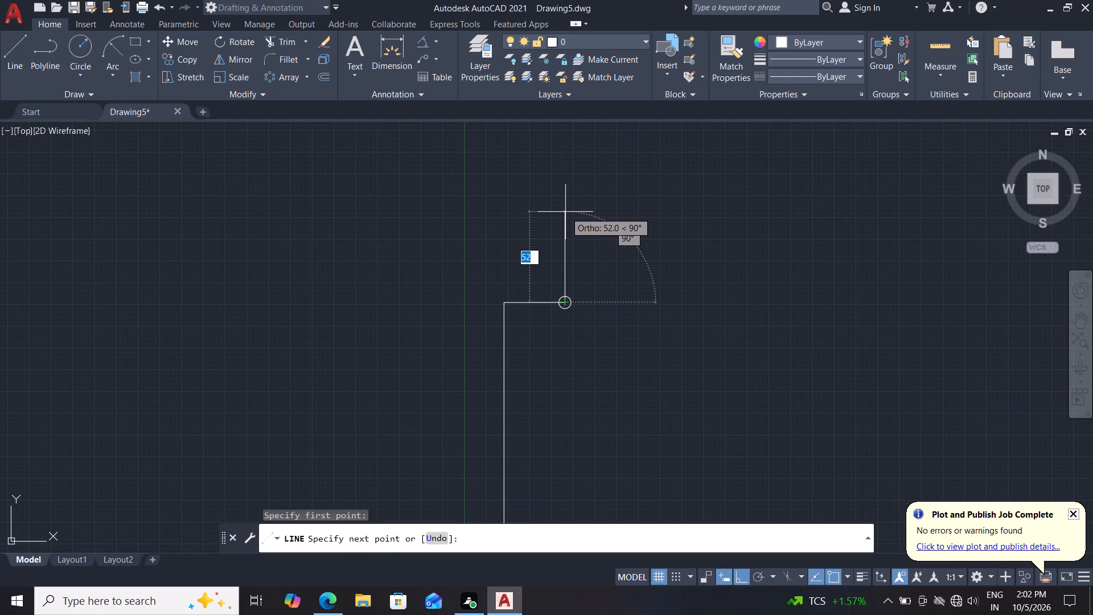
pyautogui.write('37.5')
pyautogui.press('Return')
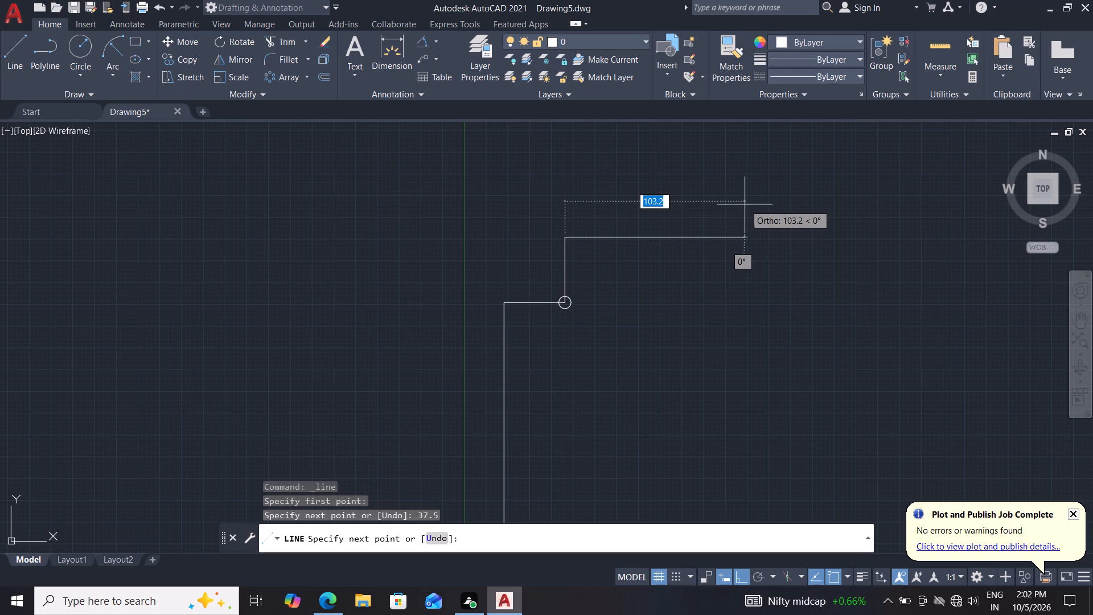
pyautogui.press('Escape')
pyautogui.press('Escape')
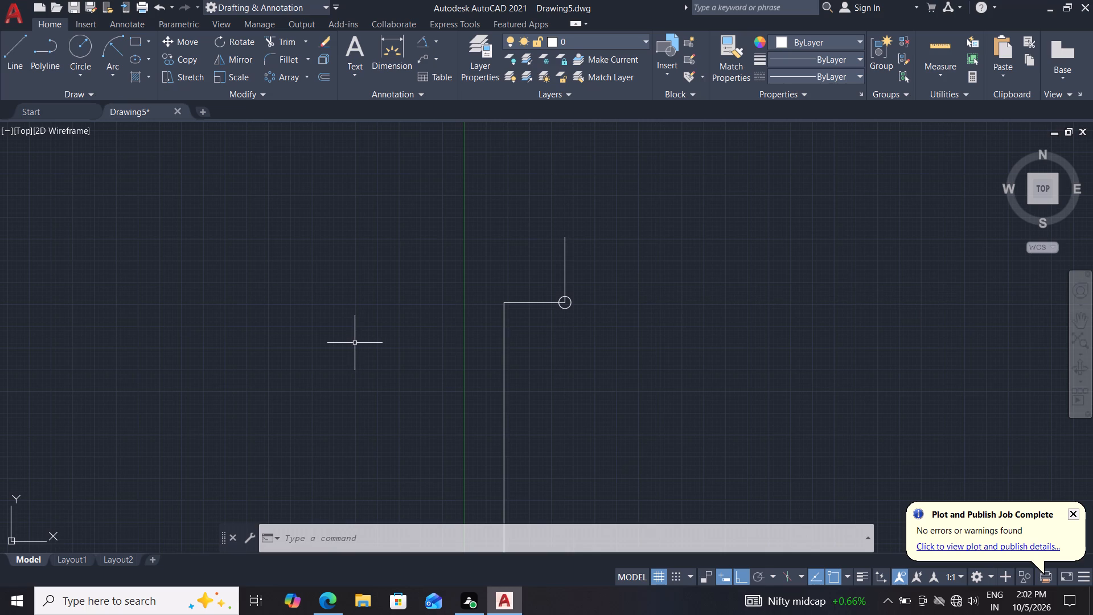
# From the circle's centre, draw three consecutive horizontal line segments to the right, 44.5, 84.6 and 74 mm long.
pyautogui.click(0, 57)
pyautogui.scroll(2, 596, 302)
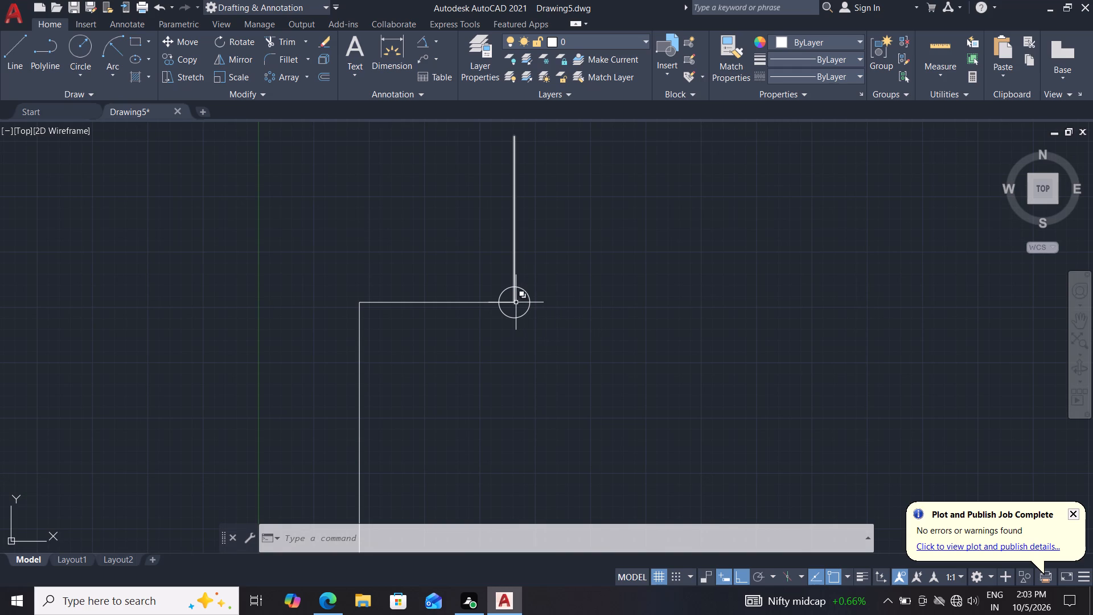
pyautogui.click(12, 60)
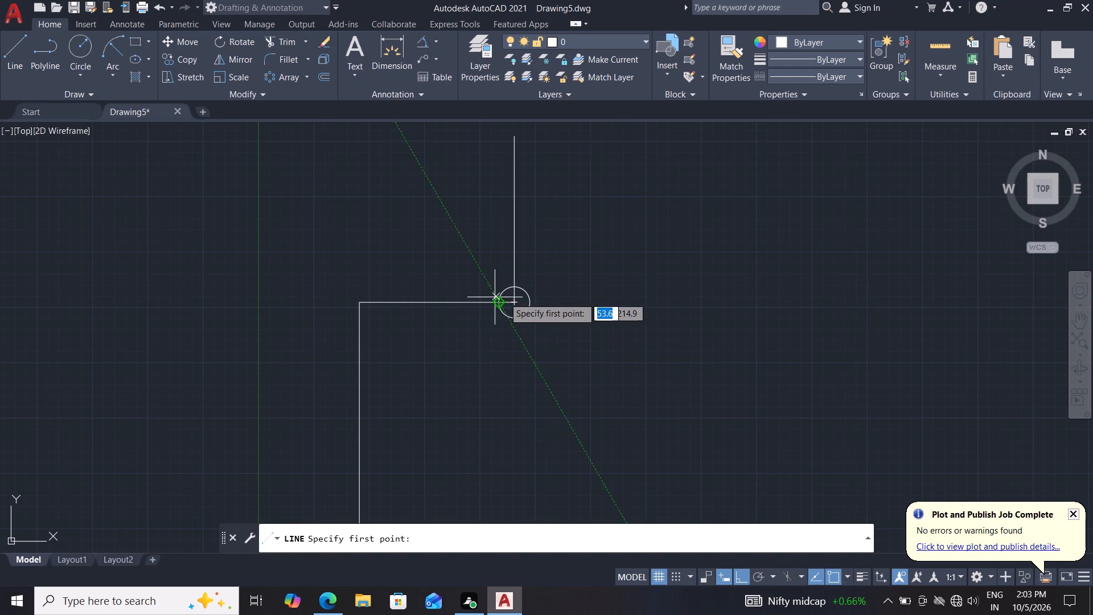
pyautogui.click(512, 300)
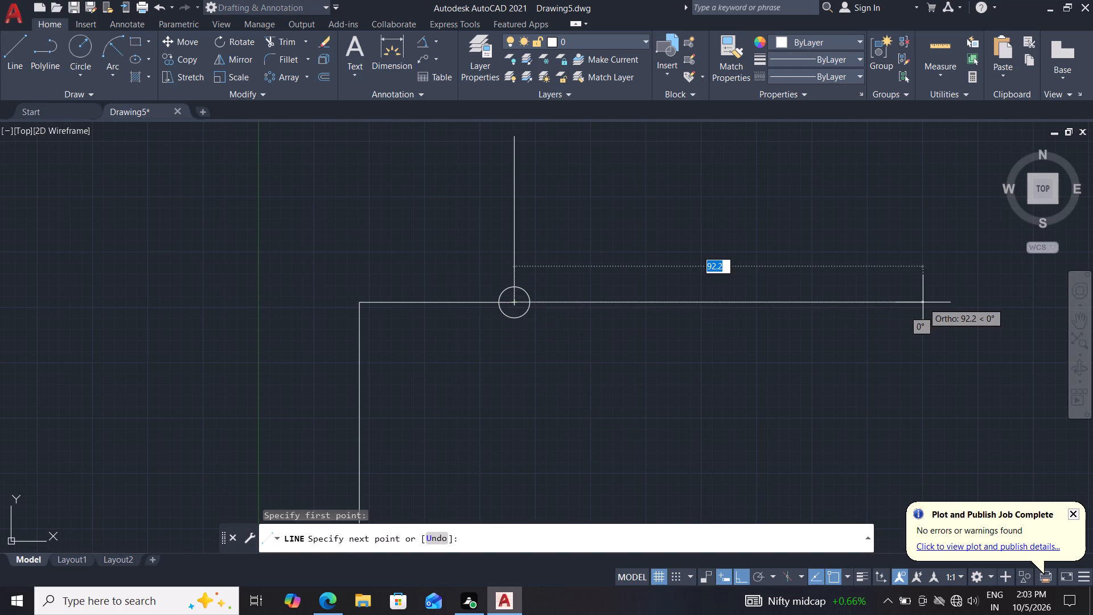
pyautogui.write('44.5')
pyautogui.press('Return')
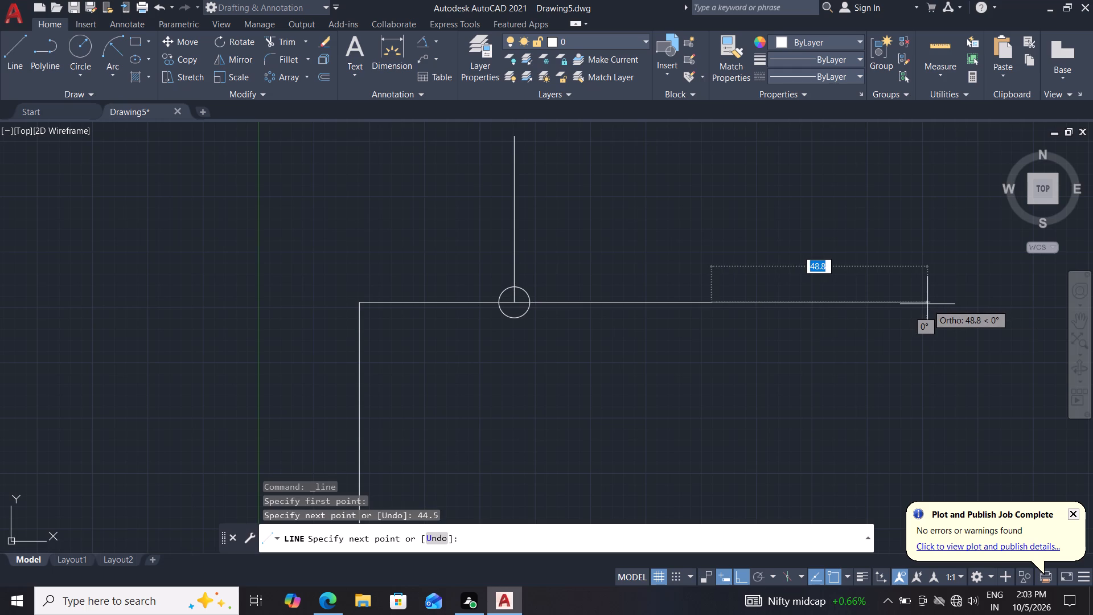
pyautogui.write('84.6')
pyautogui.press('Return')
pyautogui.scroll(-2, 928, 305)
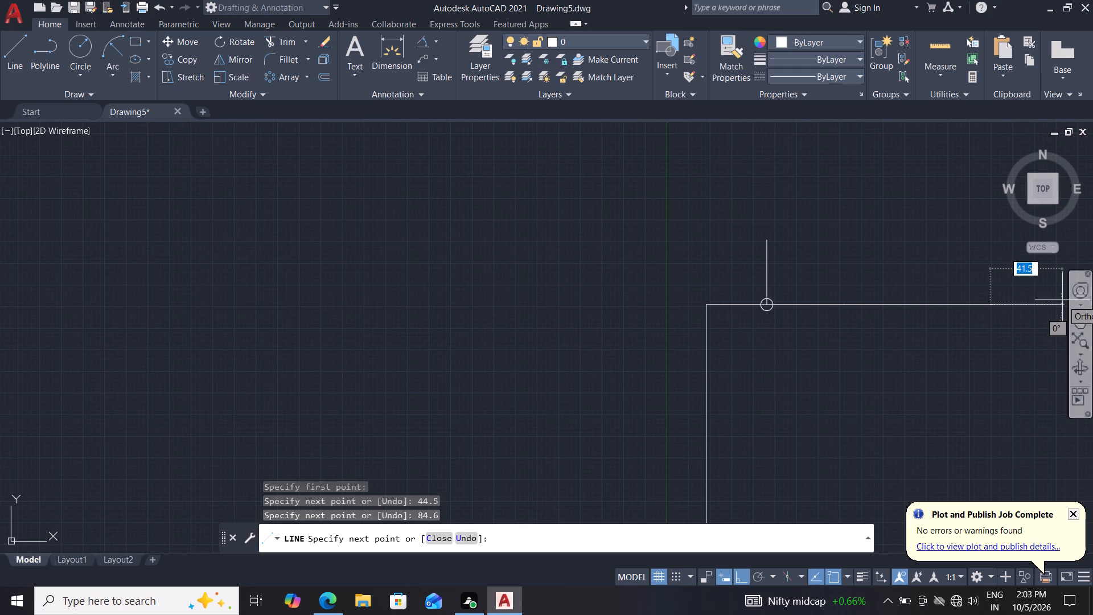
pyautogui.write('74')
pyautogui.press('Return')
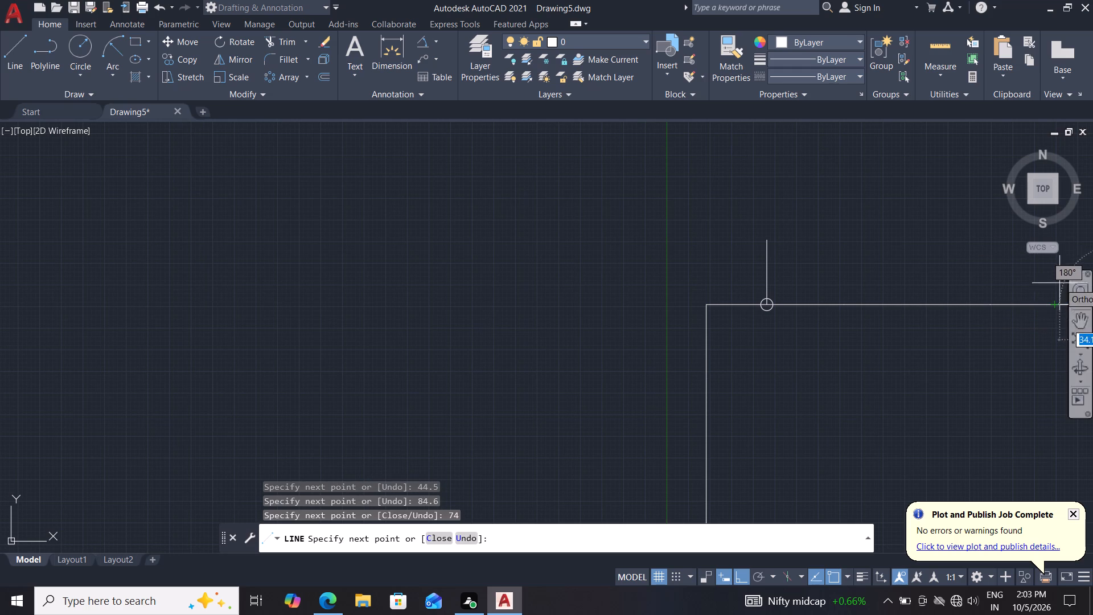
# Continue the line 37.5 mm upward, and close the rectangle horizontally back to the upper end of the vertical line above the circle.
pyautogui.scroll(-1, 955, 286)
pyautogui.moveTo(955, 286); pyautogui.dragTo(744, 328, button='middle')
pyautogui.scroll(1, 808, 309)
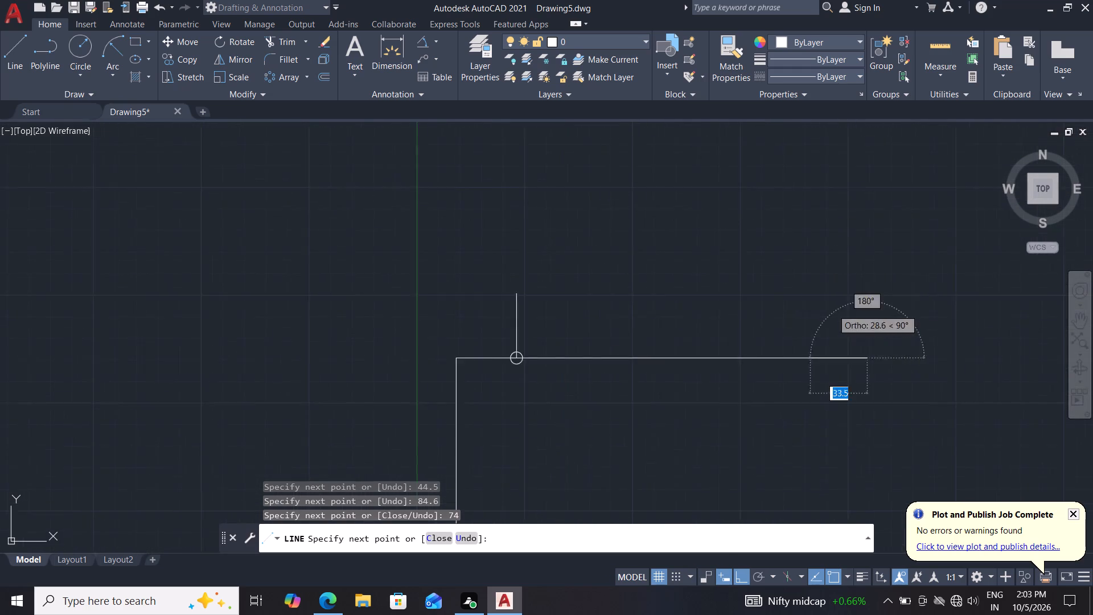
pyautogui.scroll(1, 808, 309)
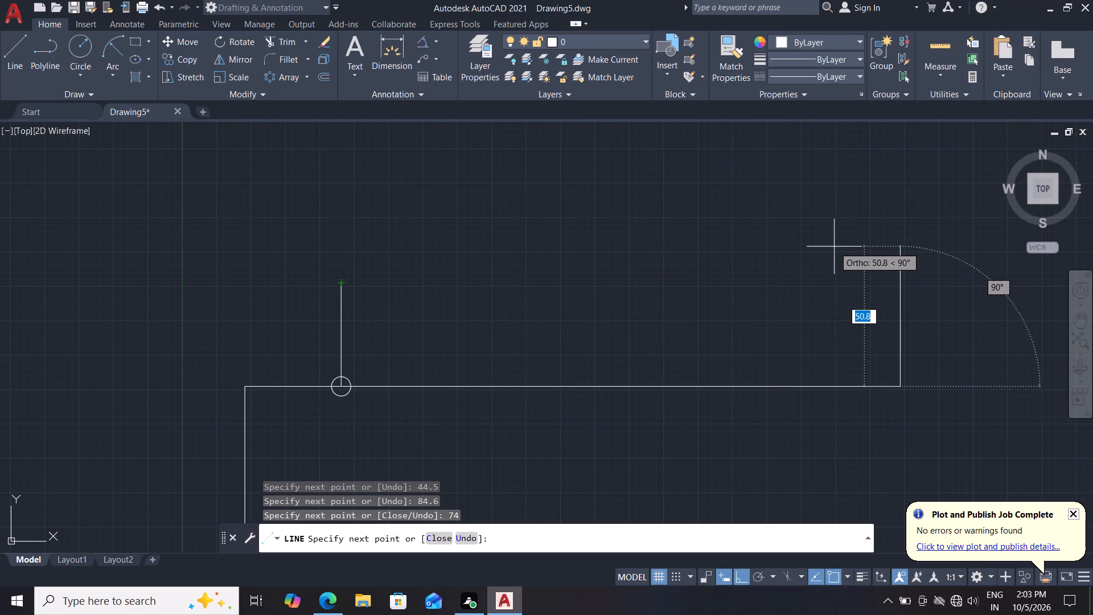
pyautogui.write('37.5')
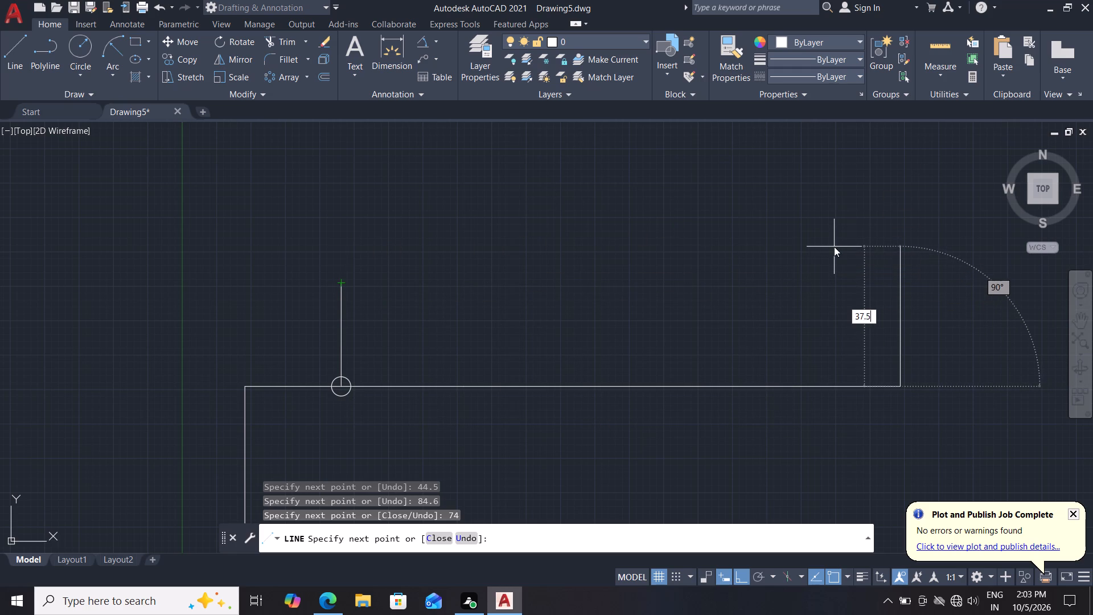
pyautogui.press('Return')
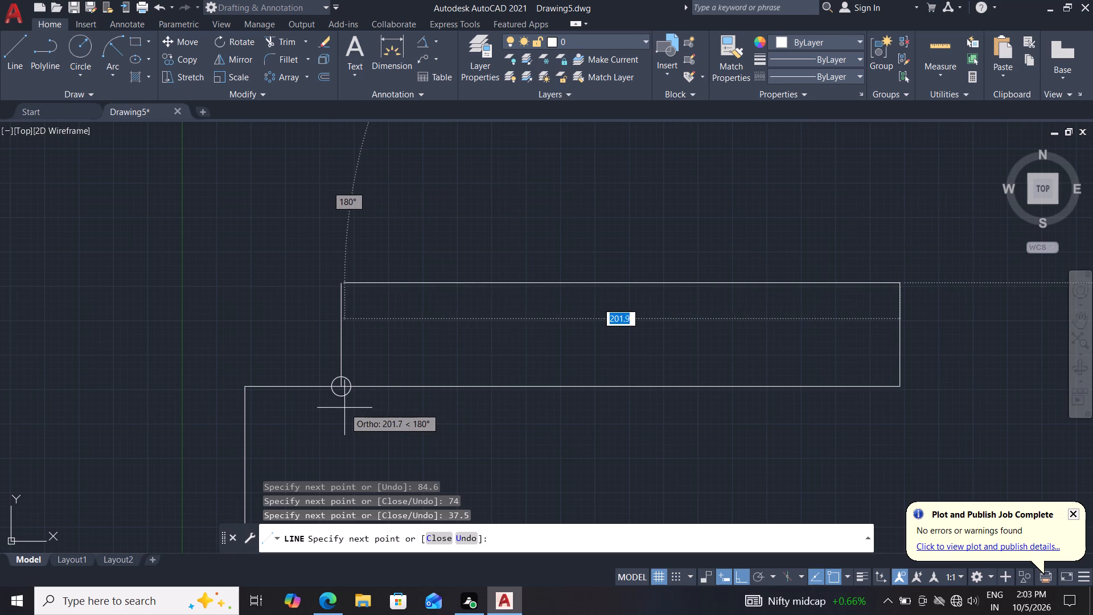
pyautogui.scroll(2, 334, 390)
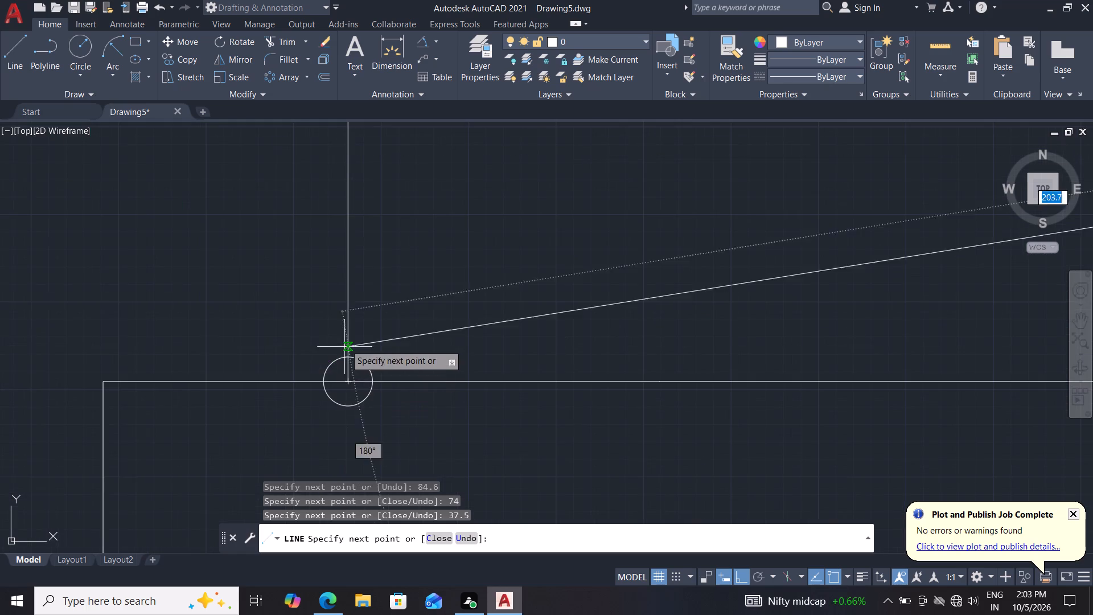
pyautogui.moveTo(375, 297); pyautogui.dragTo(348, 418, button='middle')
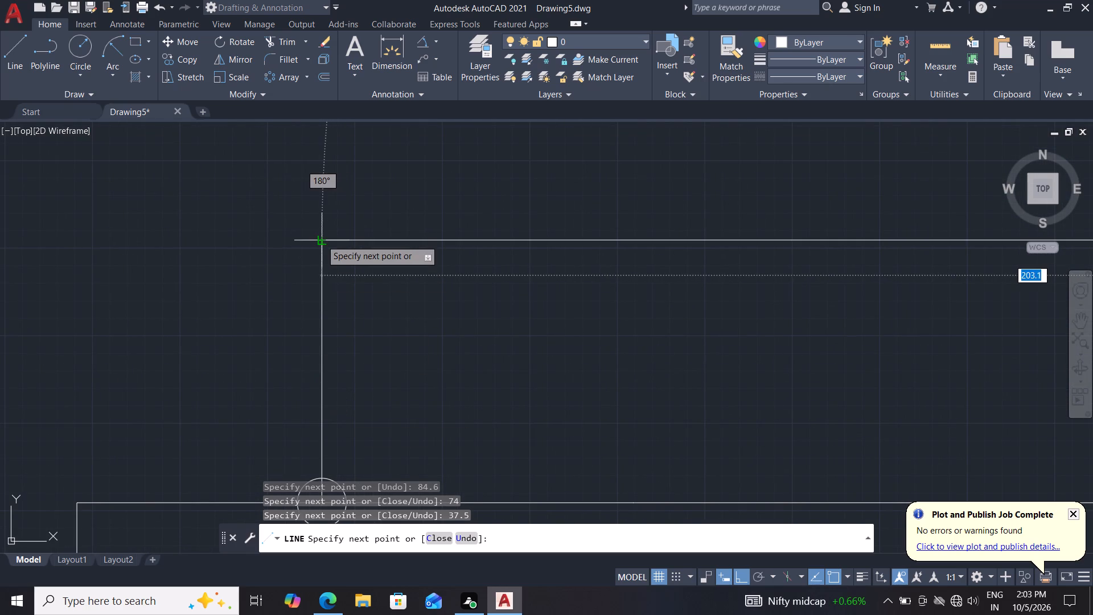
pyautogui.moveTo(321, 240); pyautogui.dragTo(334, 246)
pyautogui.press('`')
pyautogui.press('Escape')
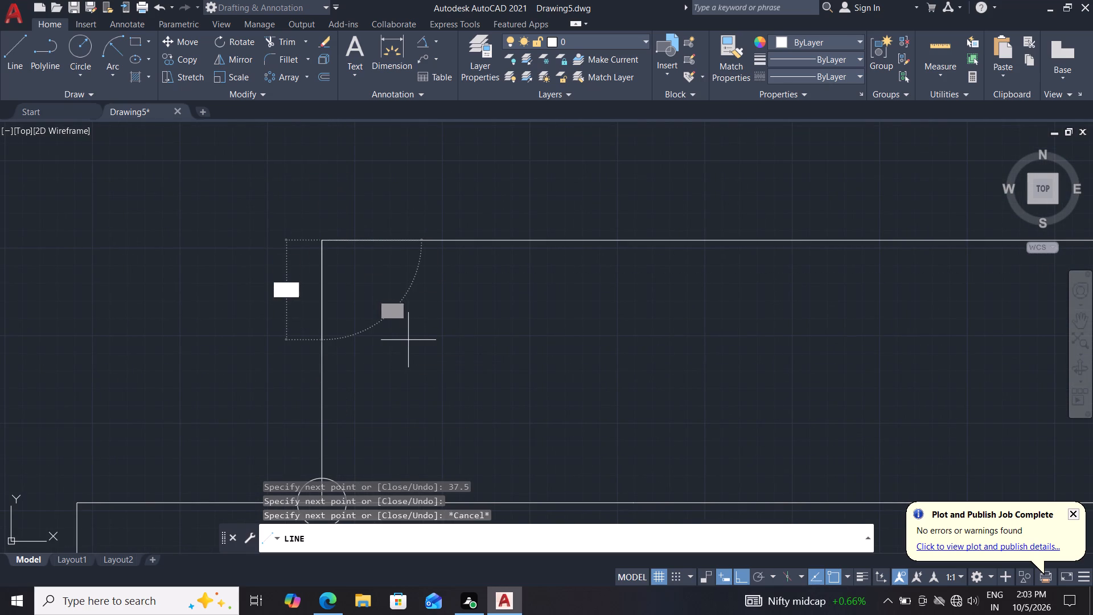
pyautogui.press('Escape')
pyautogui.press('Escape')
pyautogui.scroll(-1, 412, 346)
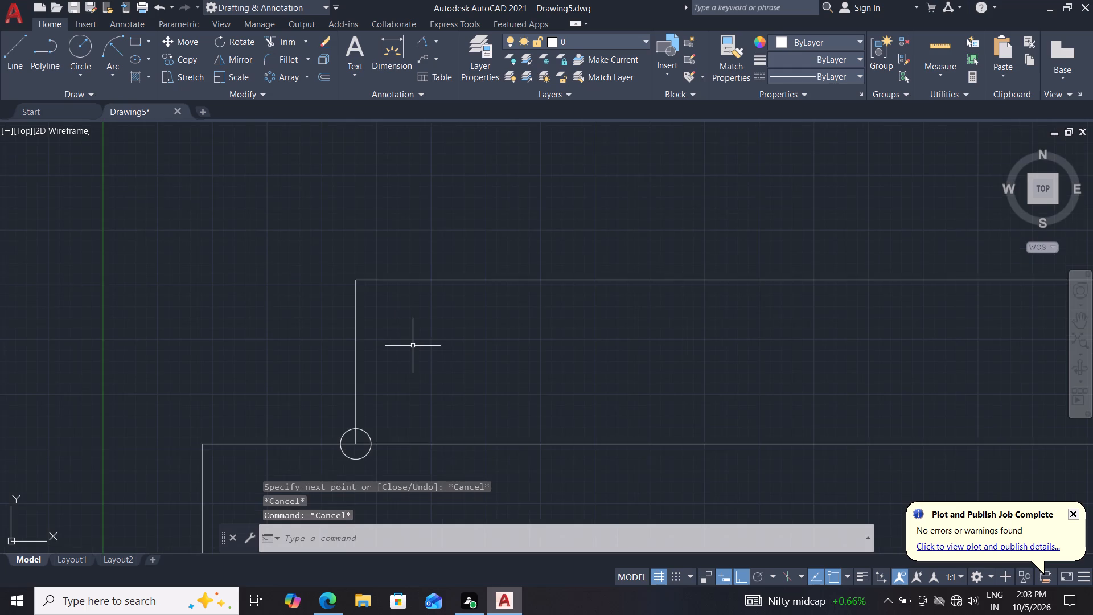
# Draw a circle of radius 3.5 mm centred on the rectangle's lower right corner.
pyautogui.scroll(-1, 455, 381)
pyautogui.scroll(-2, 529, 394)
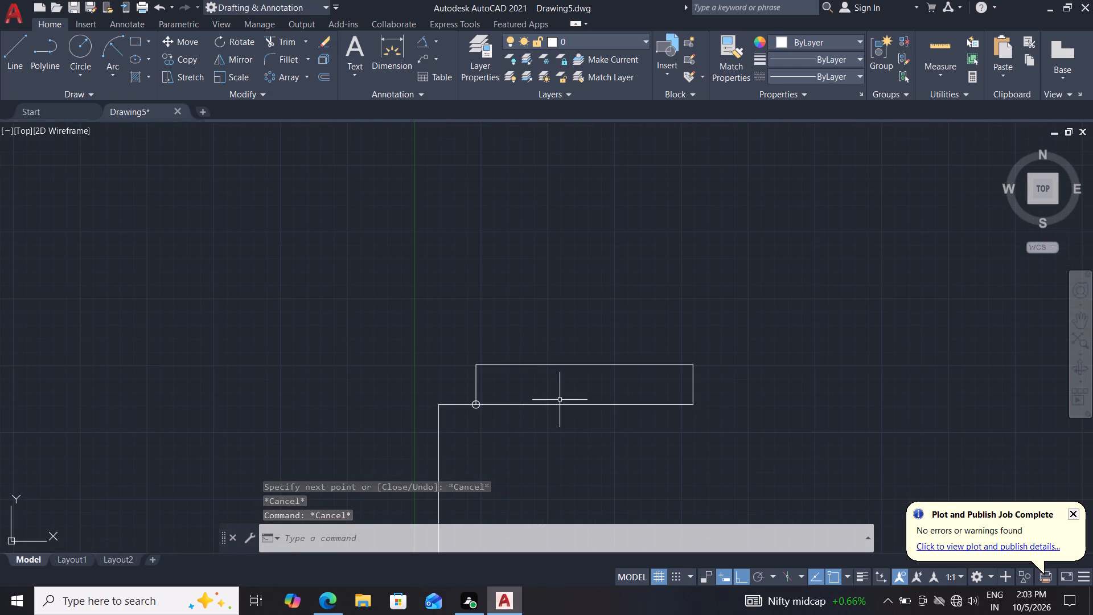
pyautogui.moveTo(561, 397); pyautogui.dragTo(541, 359, button='middle')
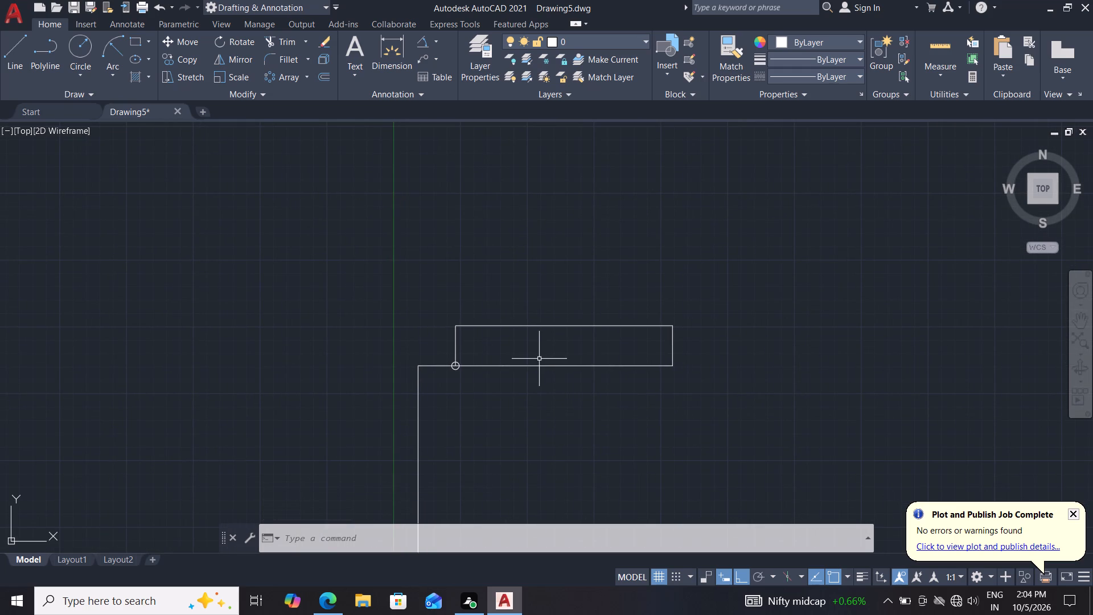
pyautogui.click(72, 52)
pyautogui.scroll(1, 669, 368)
pyautogui.click(669, 368)
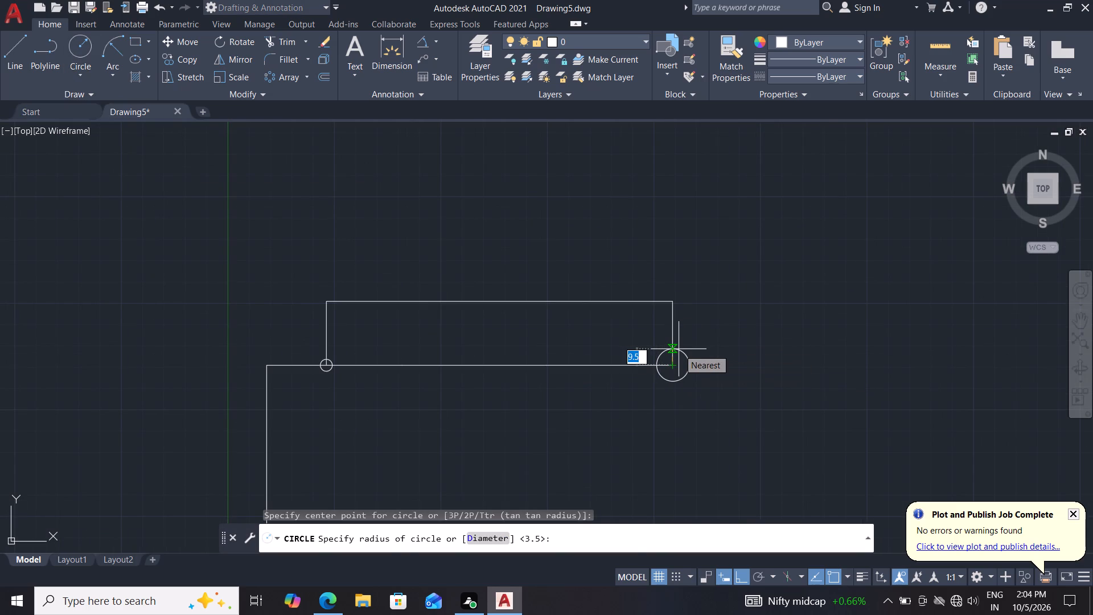
pyautogui.write('3.5')
pyautogui.press('Return')
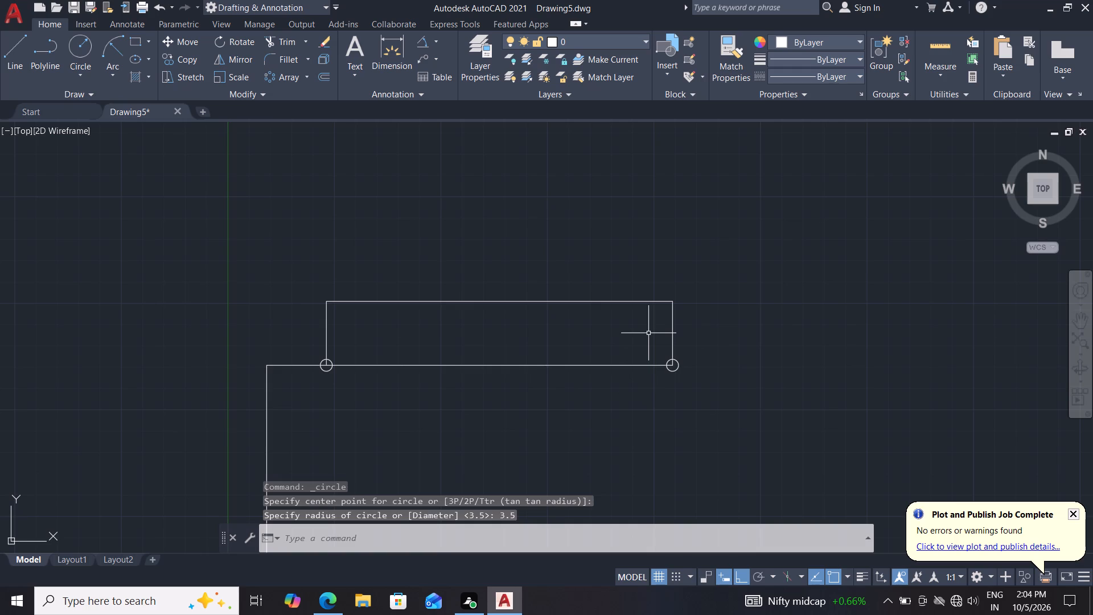
# From the upper end of the long left vertical line, draw a 273.1 mm horizontal line to the right, continuing 90.5 mm downward.
pyautogui.click(15, 54)
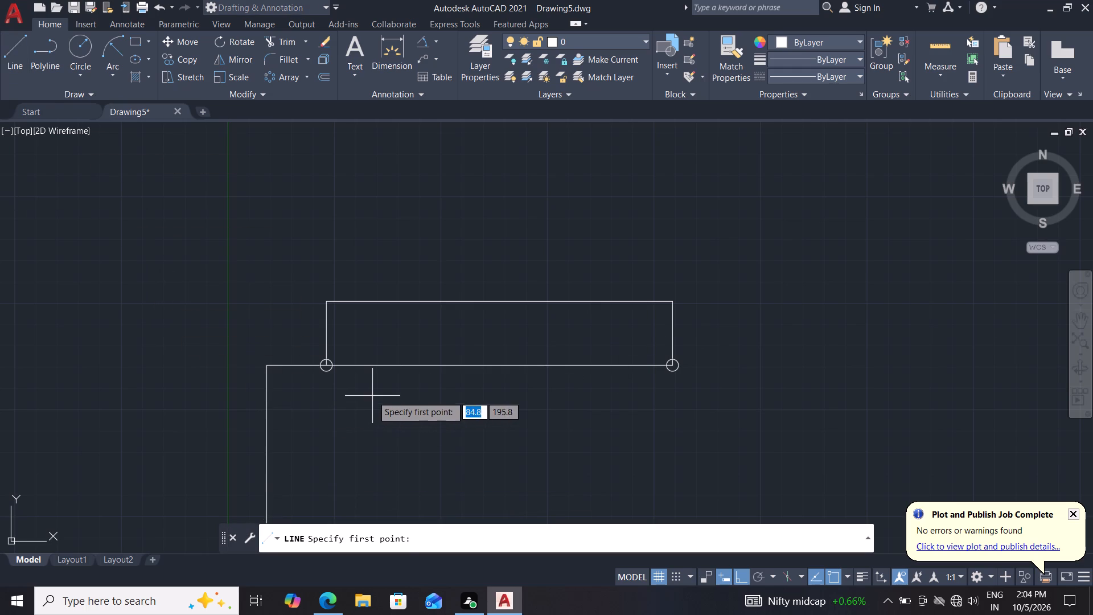
pyautogui.click(270, 363)
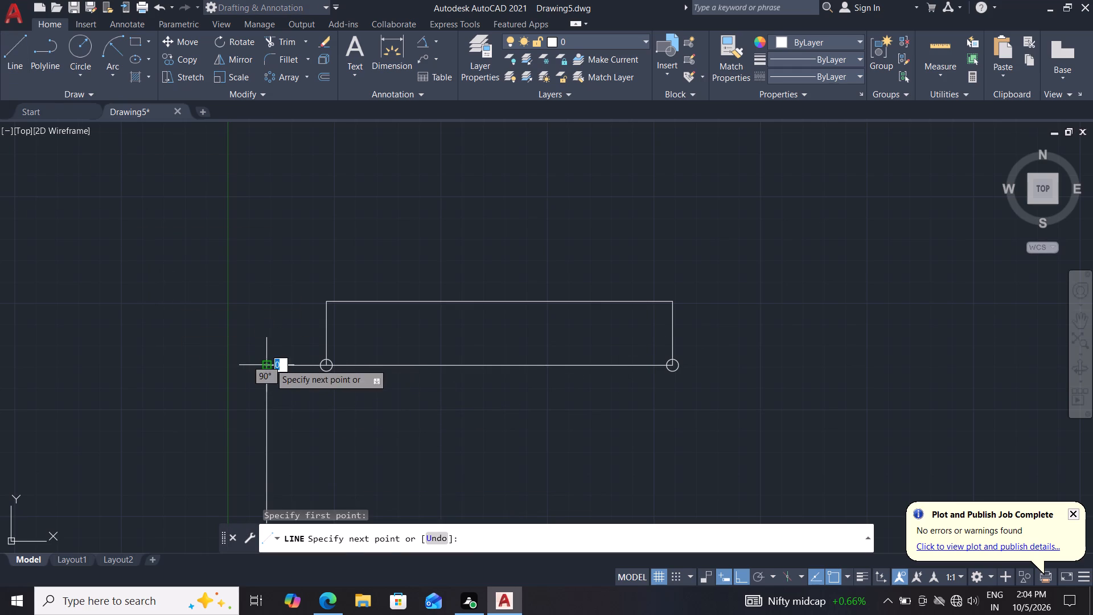
pyautogui.write('27')
pyautogui.write('3.')
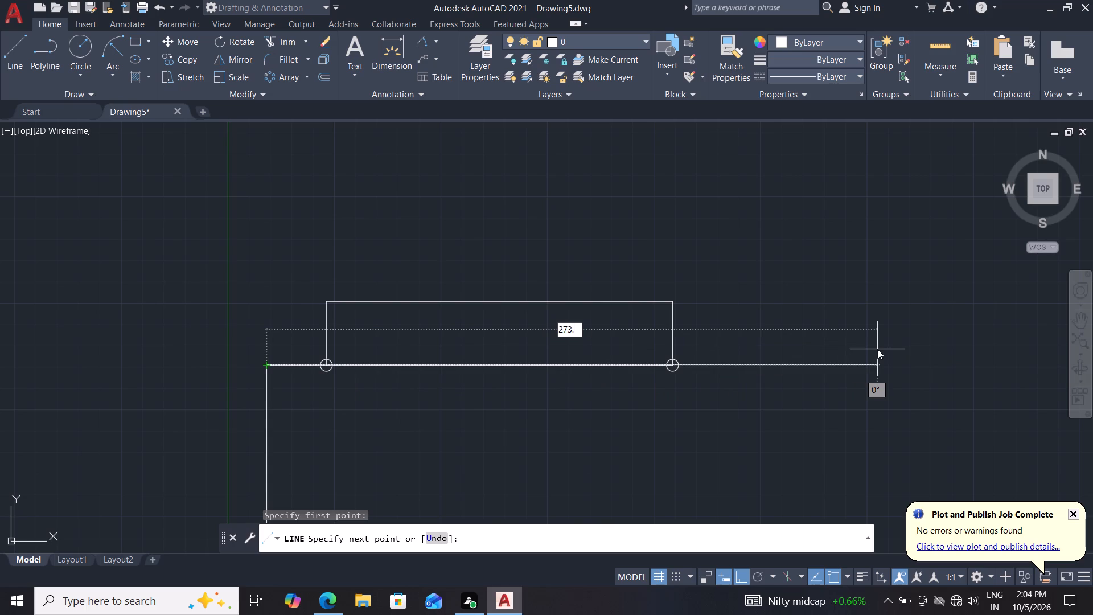
pyautogui.press('1')
pyautogui.press('Return')
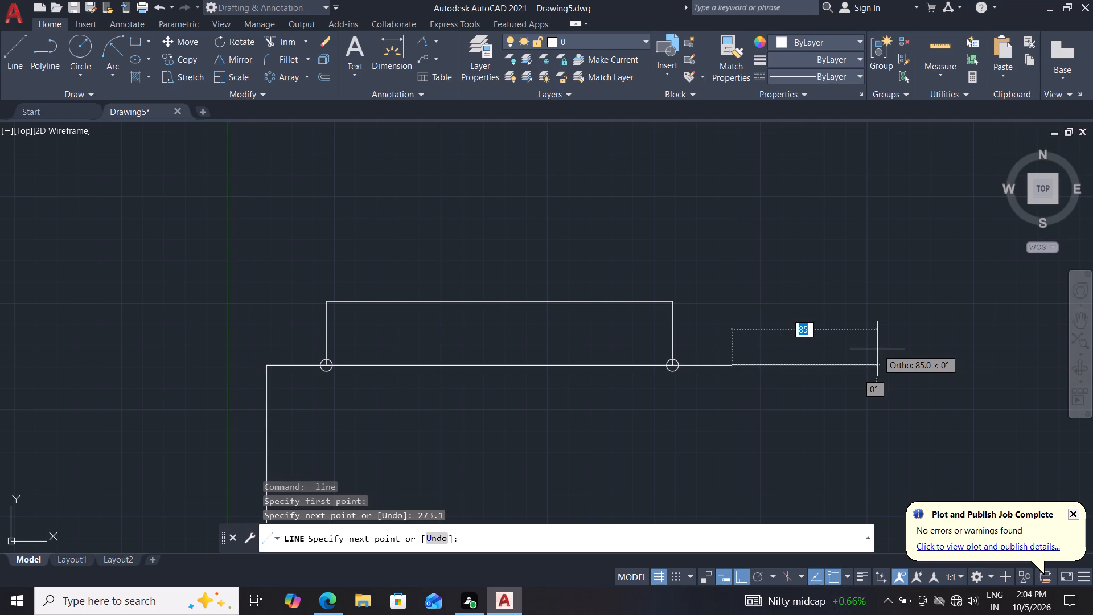
pyautogui.moveTo(713, 470); pyautogui.dragTo(698, 393, button='middle')
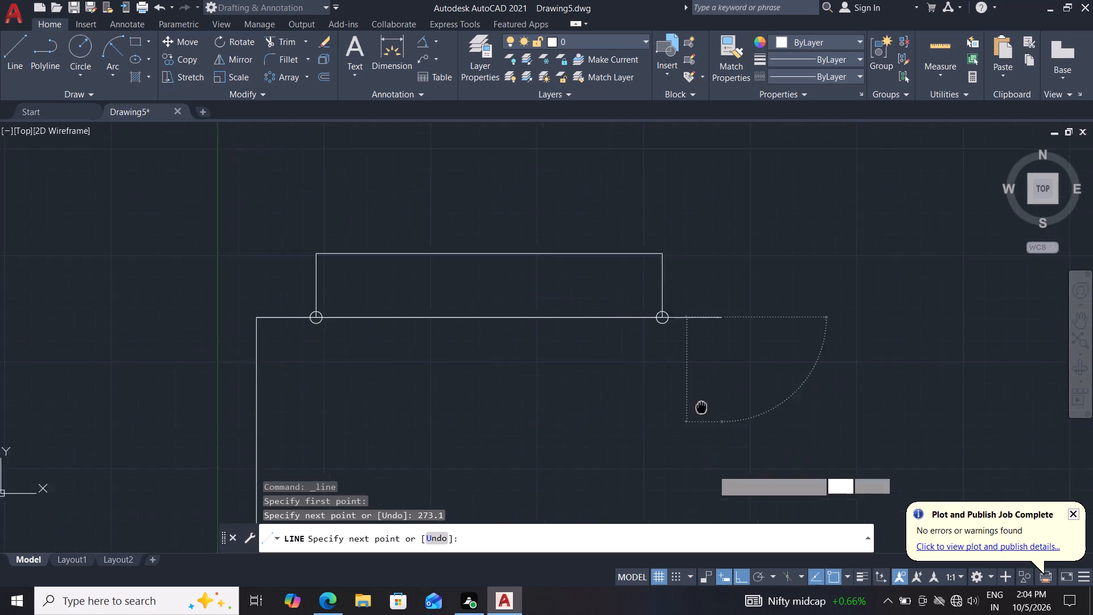
pyautogui.moveTo(698, 393); pyautogui.dragTo(691, 358, button='middle')
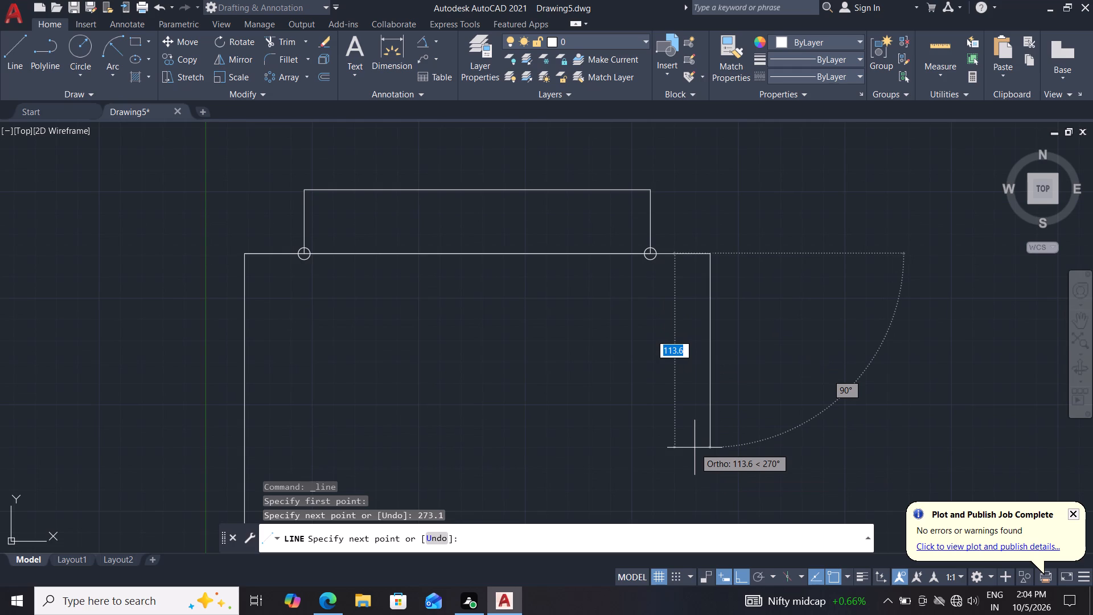
pyautogui.write('90.')
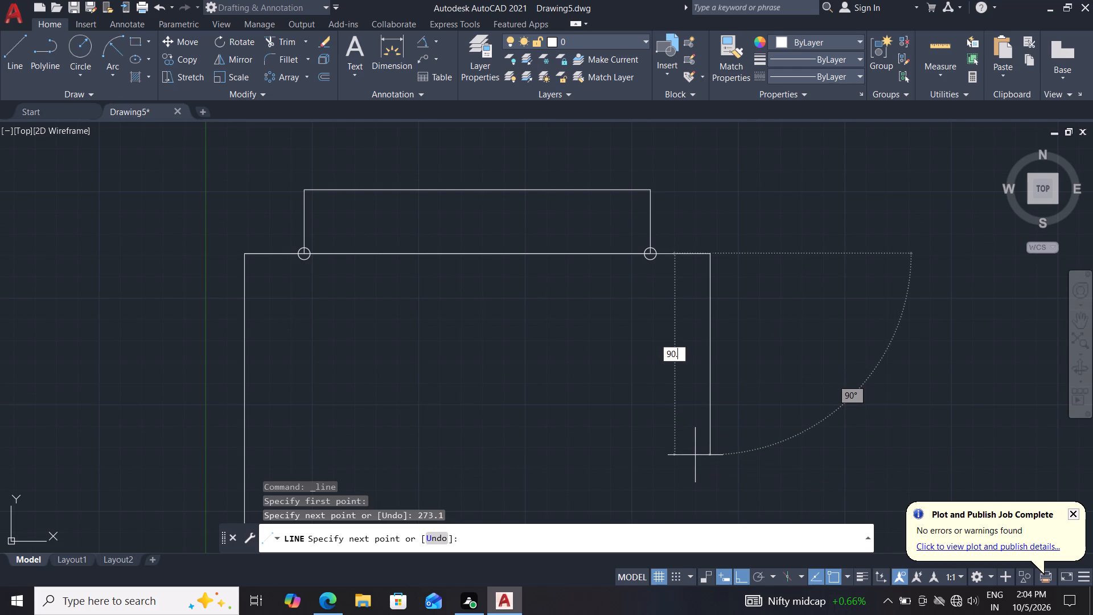
pyautogui.press('5')
pyautogui.press('Return')
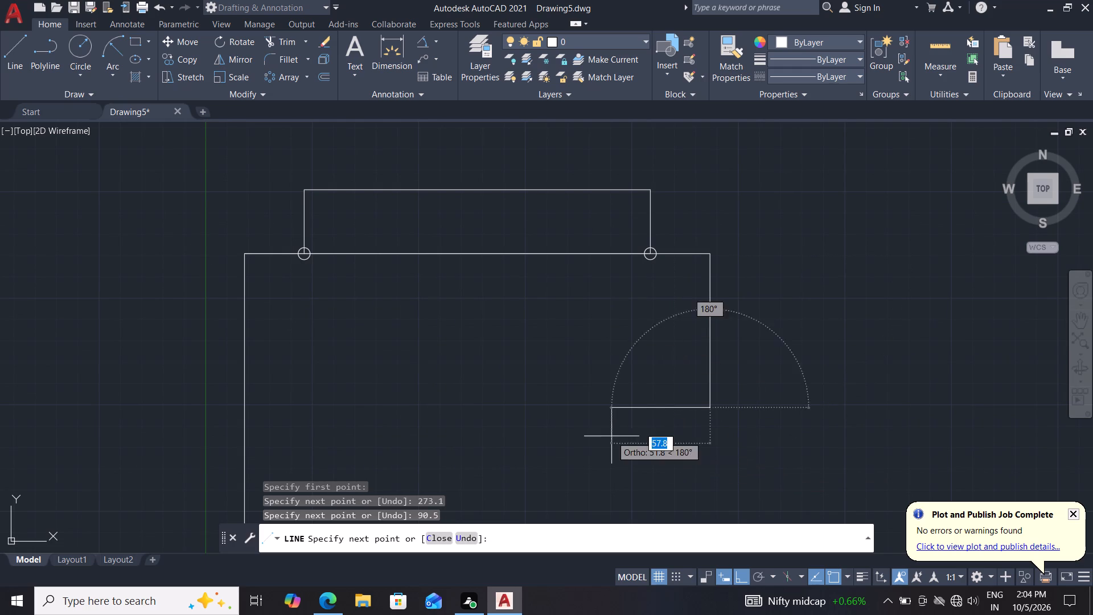
# Continue the line horizontally to the left until it is directly below the right circle's centre, and end it there.
pyautogui.moveTo(651, 430); pyautogui.dragTo(633, 419, button='middle')
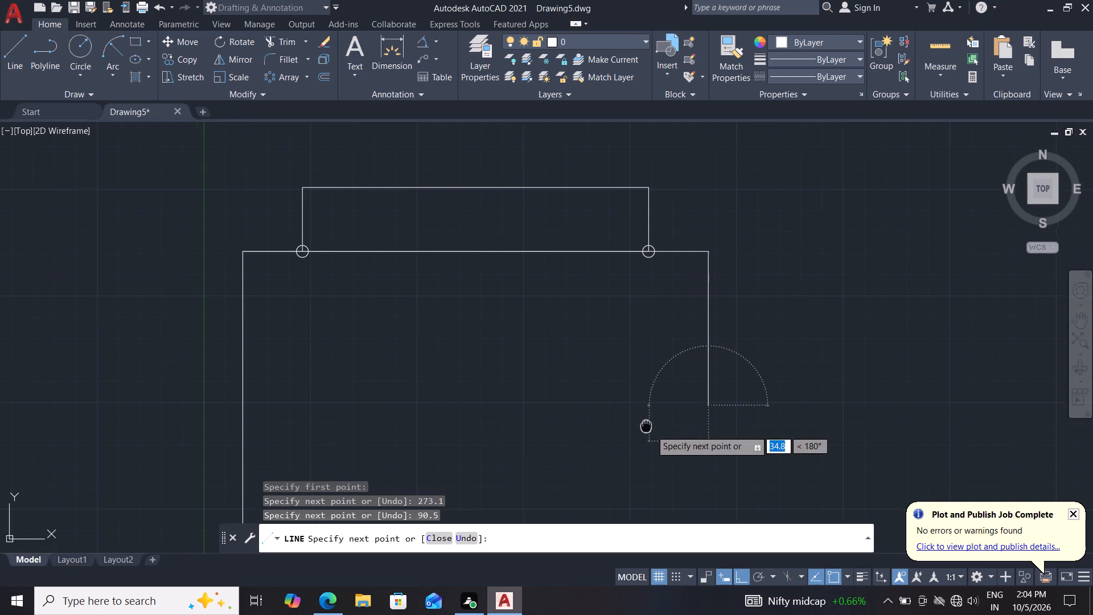
pyautogui.moveTo(633, 419); pyautogui.dragTo(611, 410, button='middle')
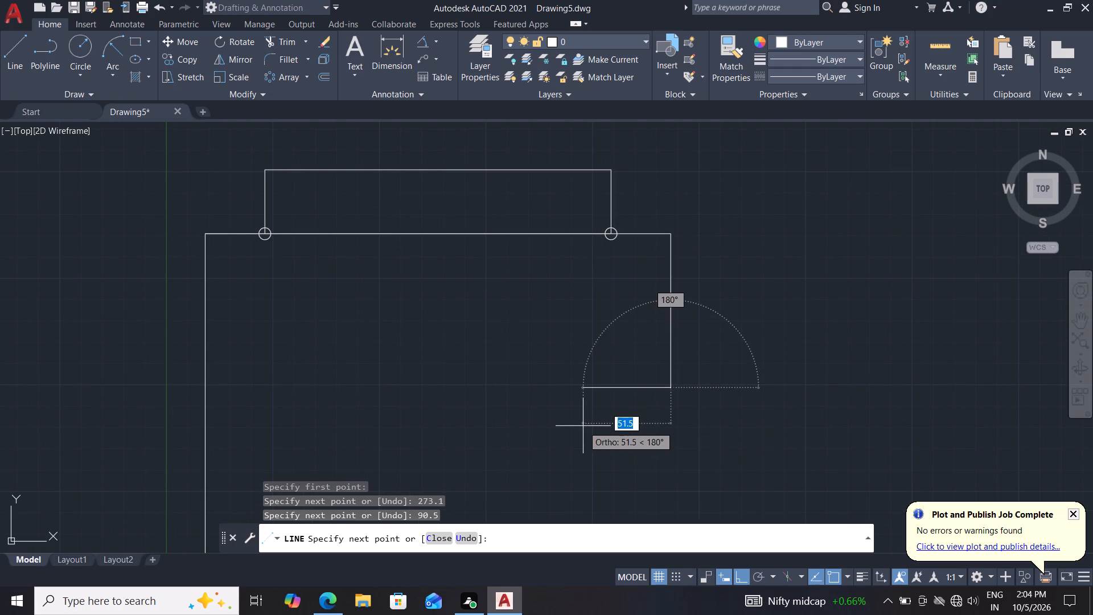
pyautogui.scroll(2, 609, 264)
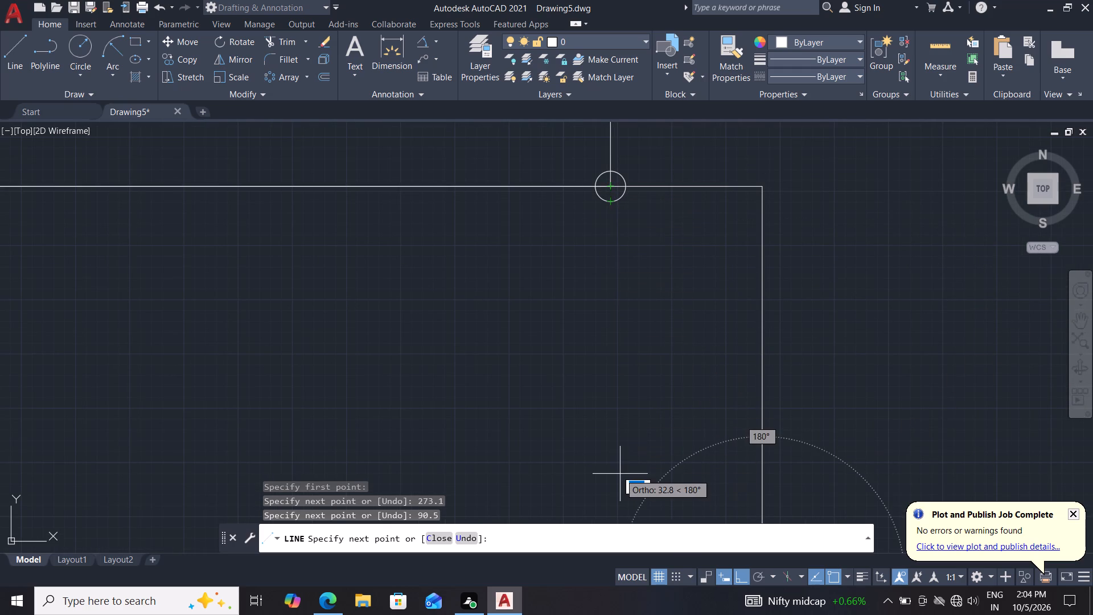
pyautogui.moveTo(620, 474); pyautogui.dragTo(609, 313, button='middle')
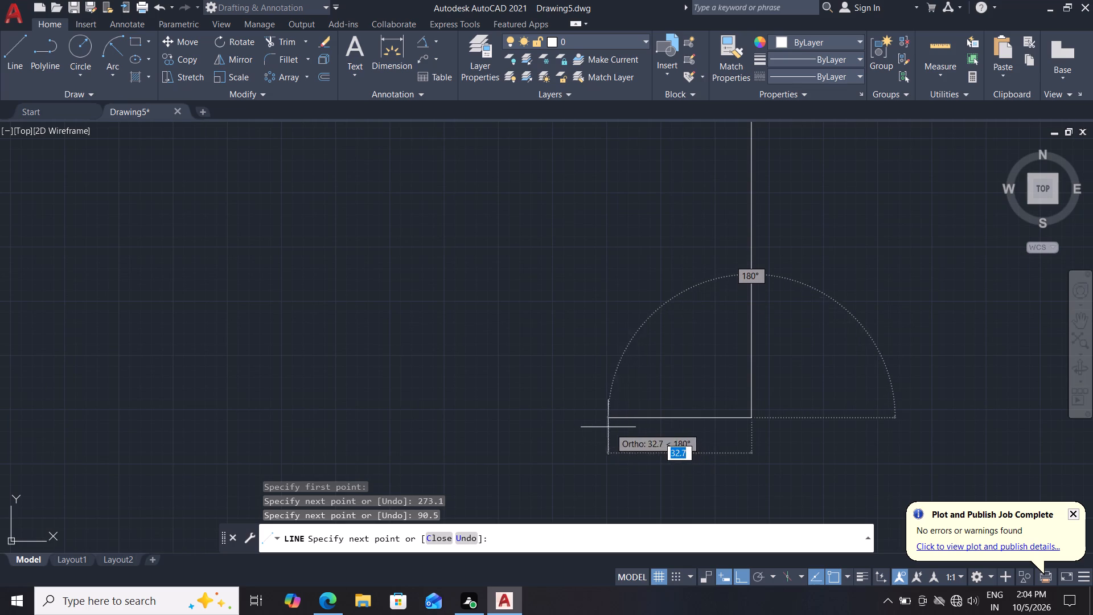
pyautogui.scroll(-1, 605, 424)
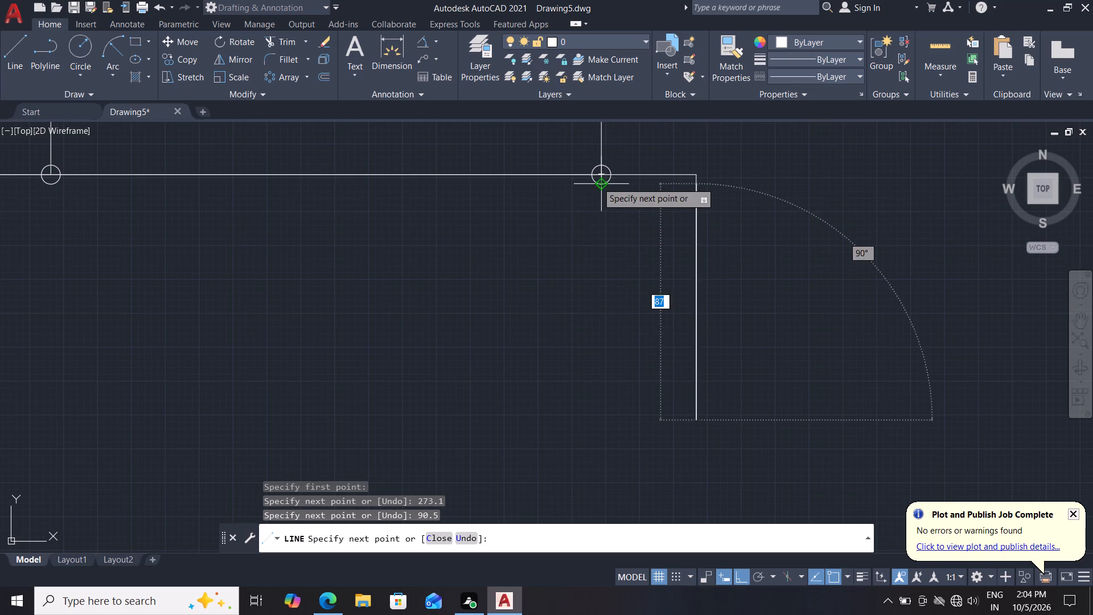
pyautogui.moveTo(600, 419); pyautogui.dragTo(606, 406)
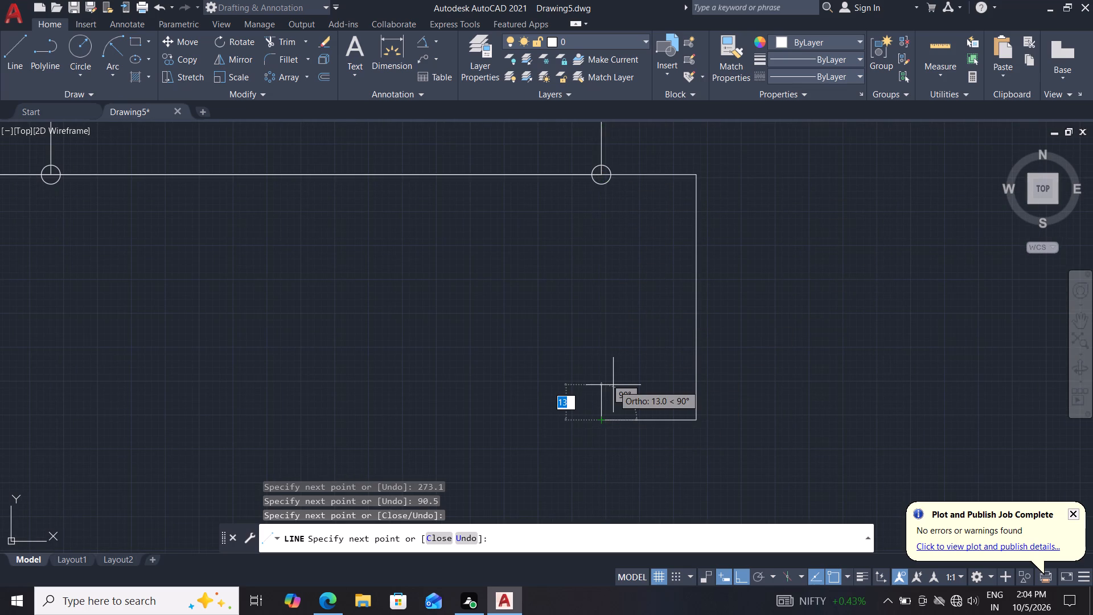
pyautogui.press('Escape')
pyautogui.press('Escape')
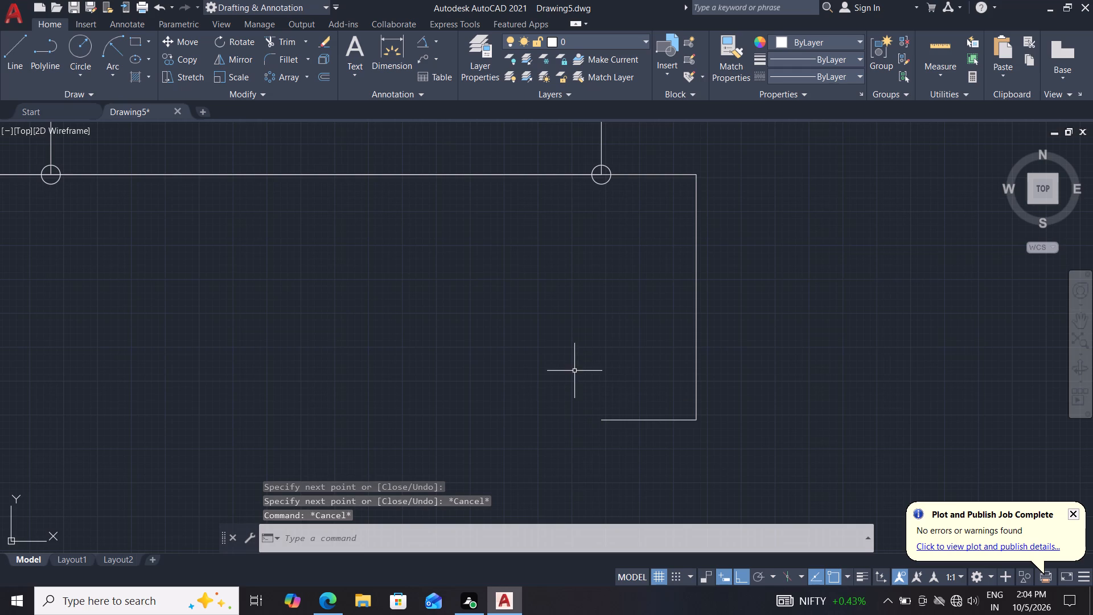
# Draw a circle of radius 3.5 mm centred on the free end of the new lower horizontal line.
pyautogui.click(88, 45)
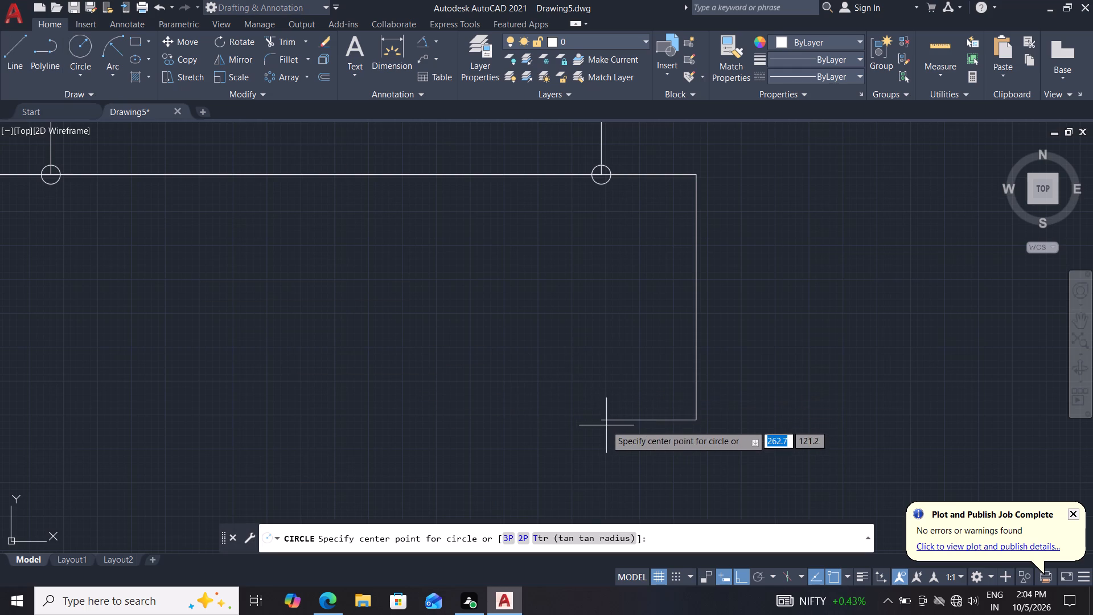
pyautogui.click(605, 423)
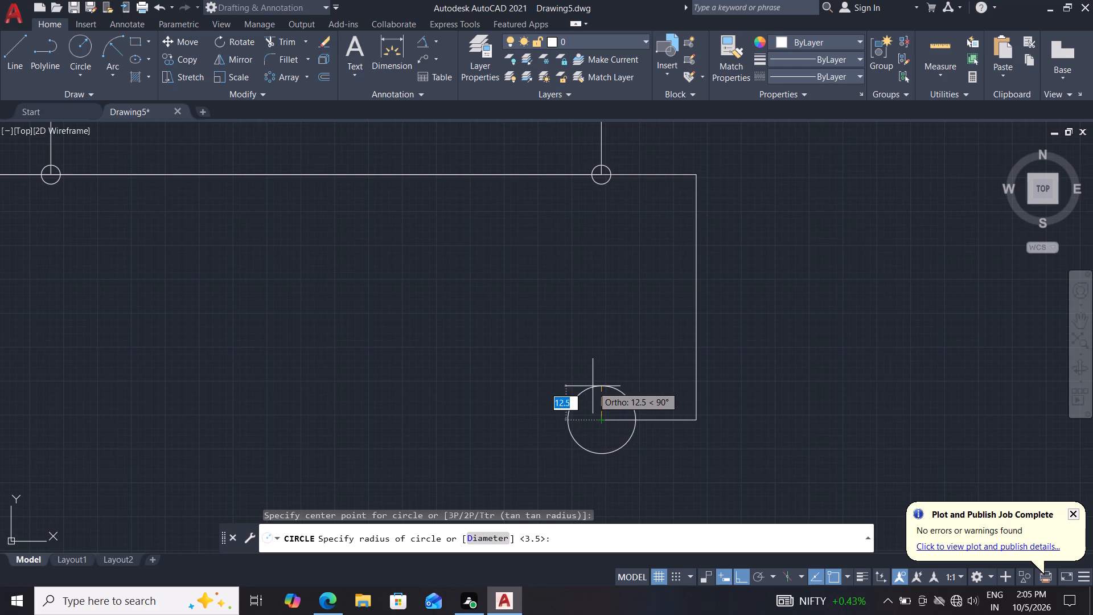
pyautogui.write('3.5')
pyautogui.press('Return')
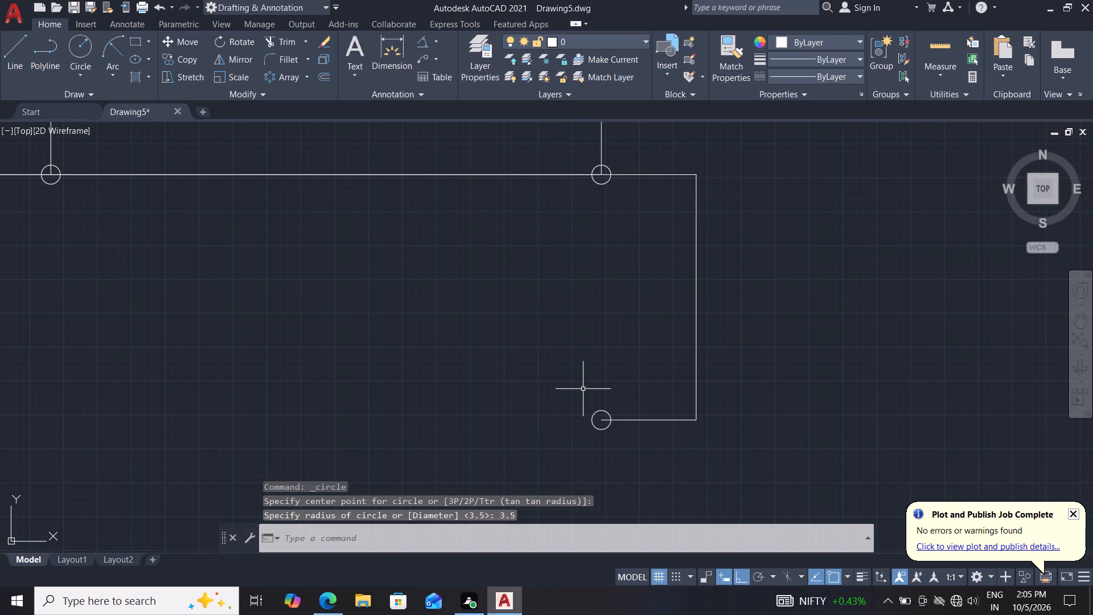
# Draw a vertical line from the lower circle's centre up to the centre of the circle above it.
pyautogui.click(9, 56)
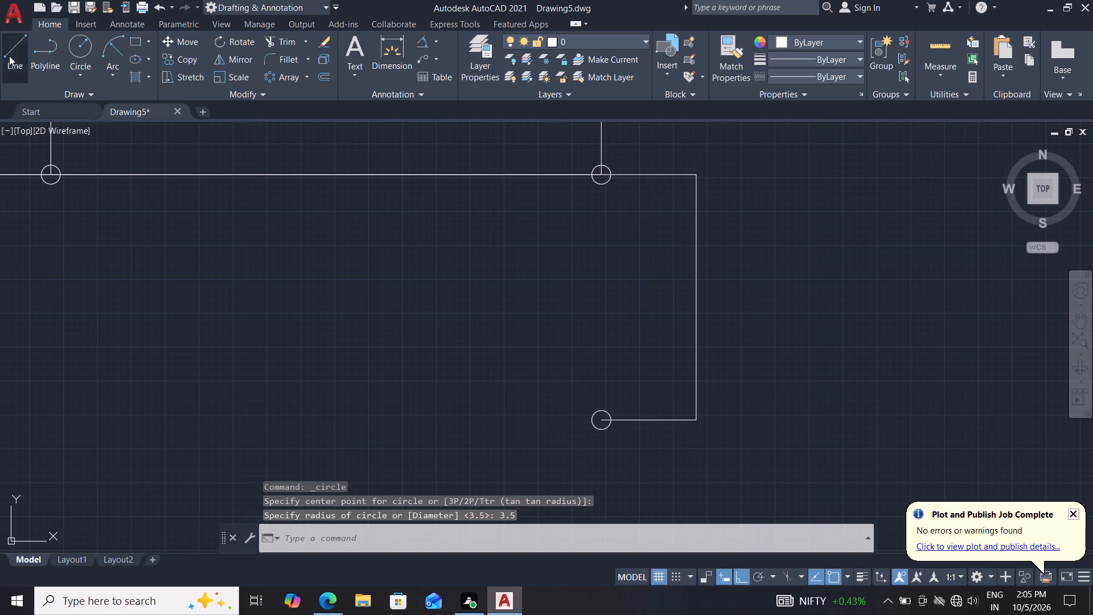
pyautogui.click(599, 424)
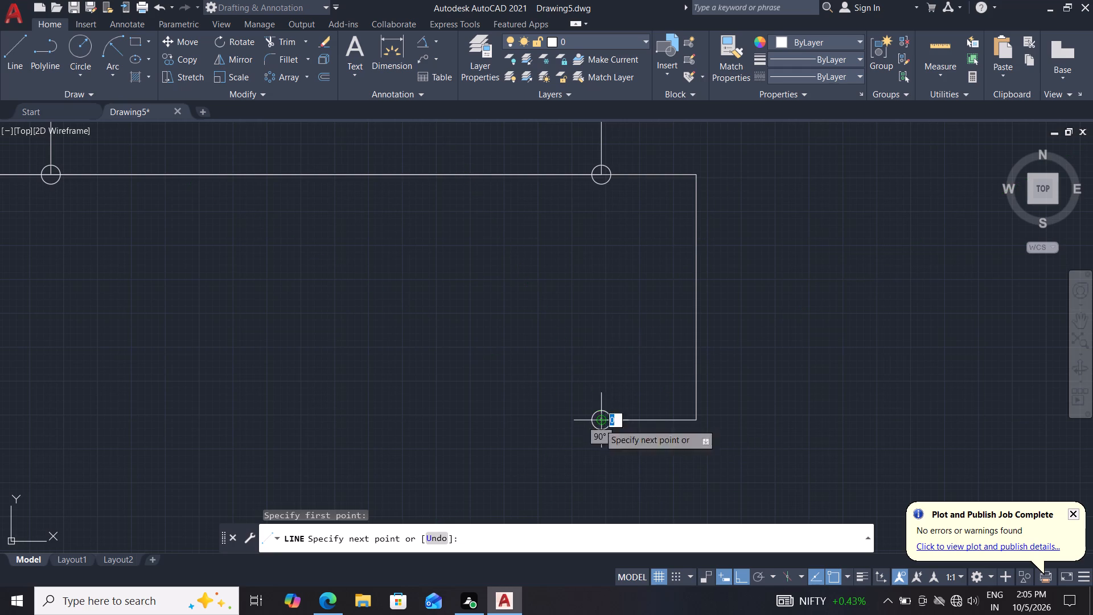
pyautogui.scroll(1, 595, 226)
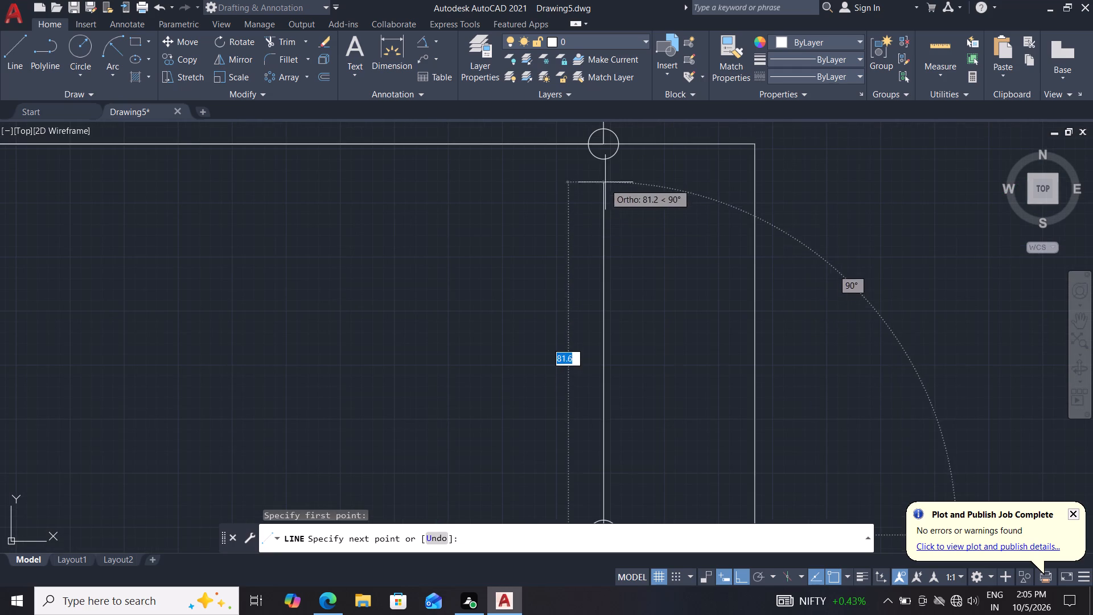
pyautogui.click(606, 144)
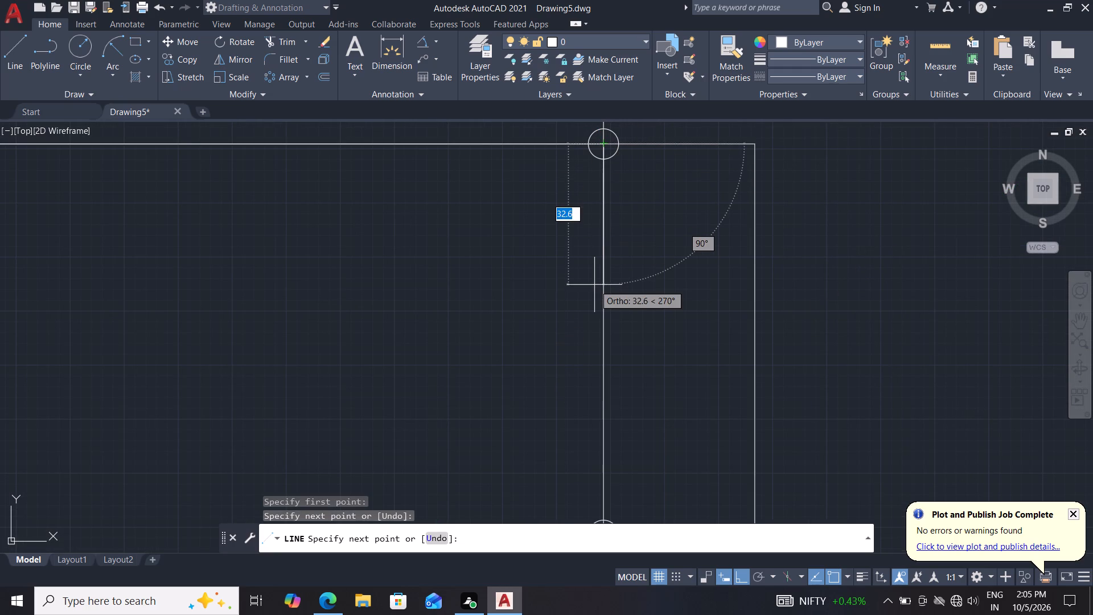
pyautogui.press('Escape')
pyautogui.press('Escape')
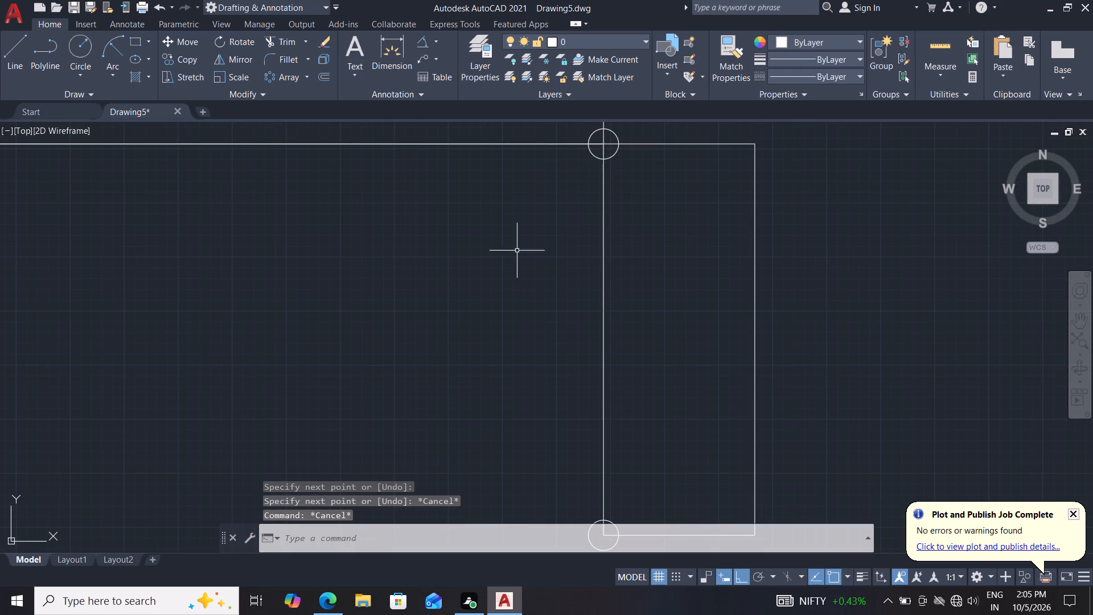
# Delete the 273.1 mm horizontal line that overlaps the rectangle's lower edge.
pyautogui.scroll(-1, 515, 248)
pyautogui.moveTo(438, 270); pyautogui.dragTo(450, 372, button='middle')
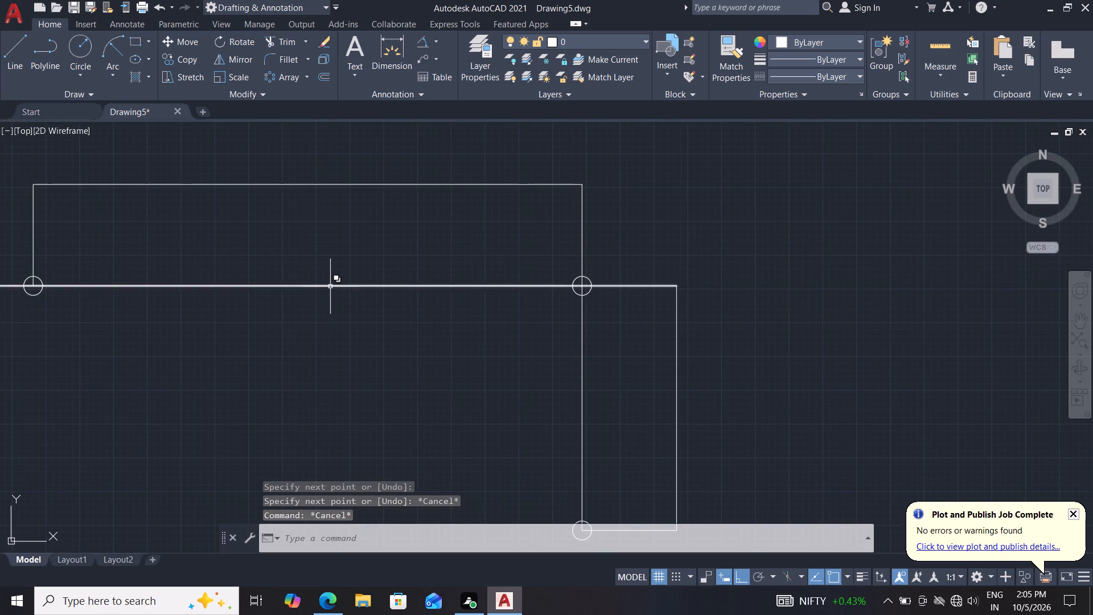
pyautogui.click(330, 286)
pyautogui.click(368, 336)
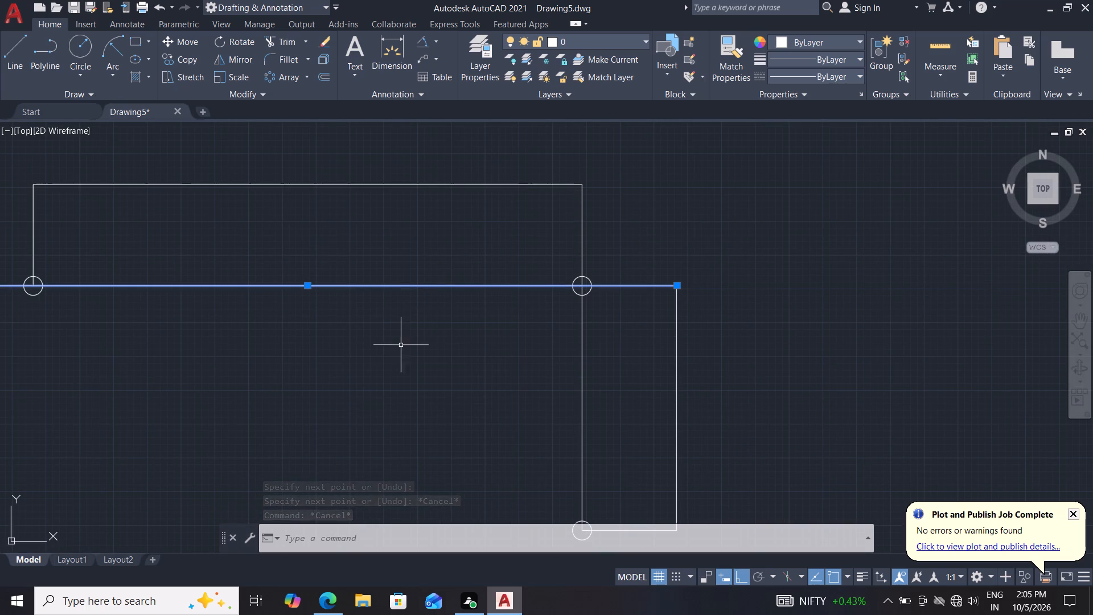
pyautogui.press('Delete')
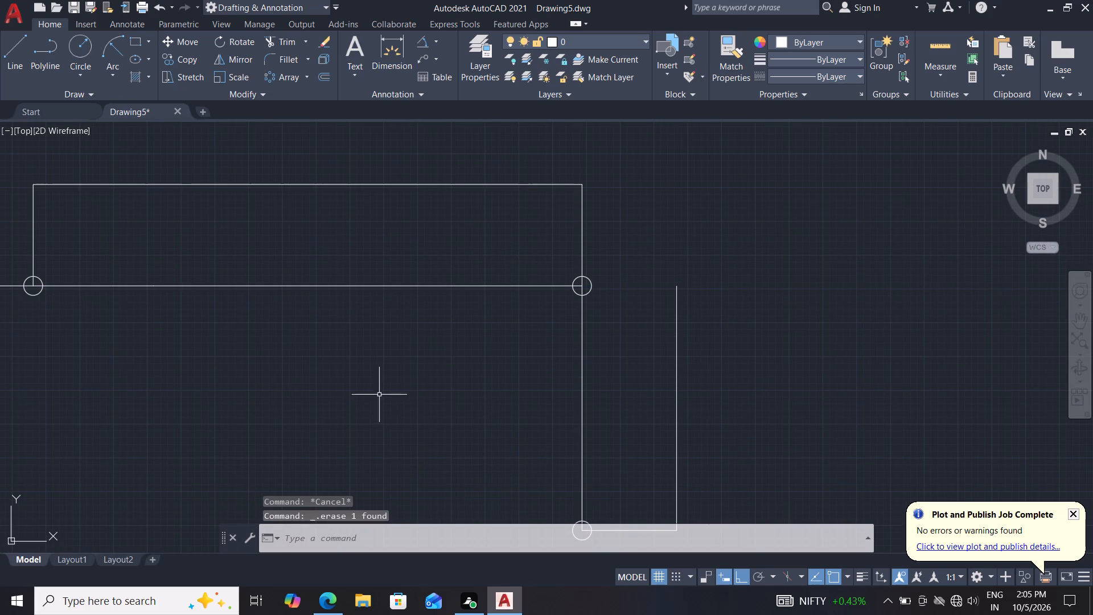
# Draw a horizontal line from the upper right circle's centre to the upper end of the 90.5 mm vertical line.
pyautogui.moveTo(12, 60); pyautogui.dragTo(20, 61)
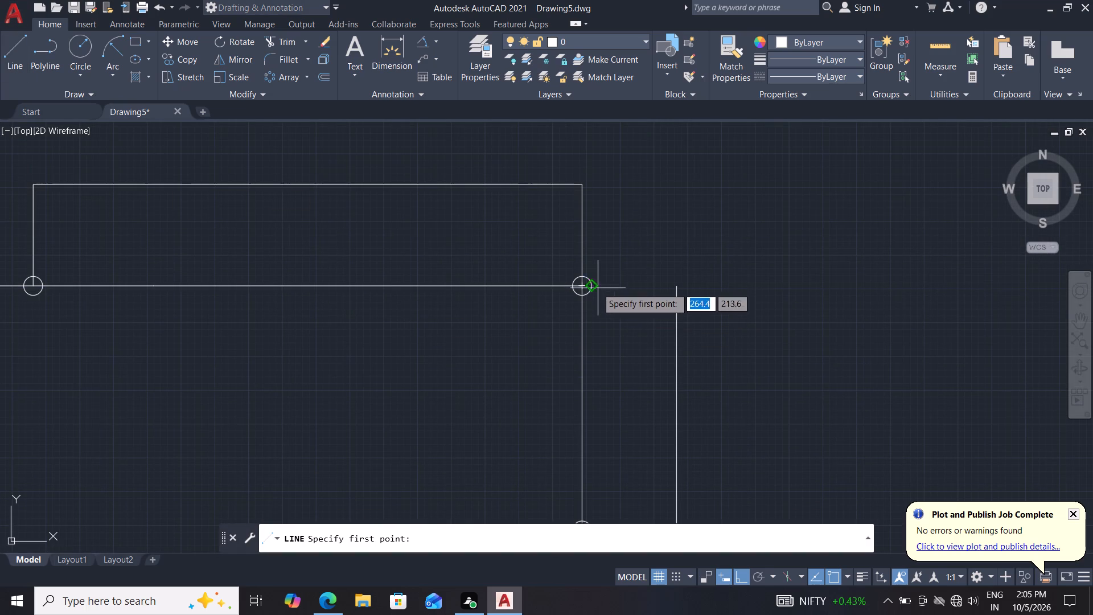
pyautogui.click(584, 285)
pyautogui.moveTo(679, 292); pyautogui.dragTo(693, 285)
pyautogui.press('Escape')
pyautogui.press('Escape')
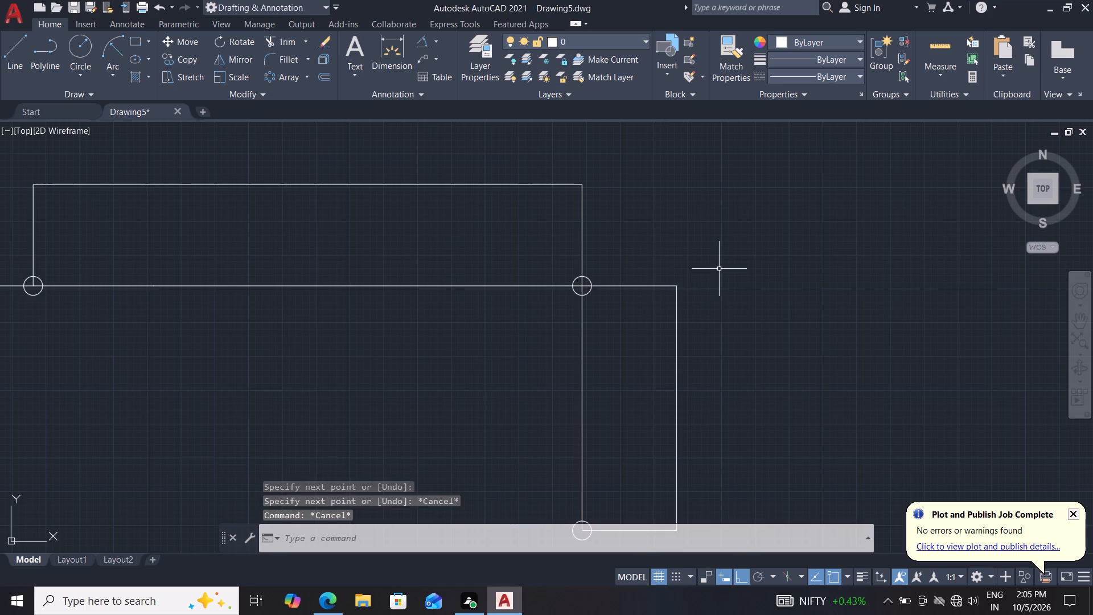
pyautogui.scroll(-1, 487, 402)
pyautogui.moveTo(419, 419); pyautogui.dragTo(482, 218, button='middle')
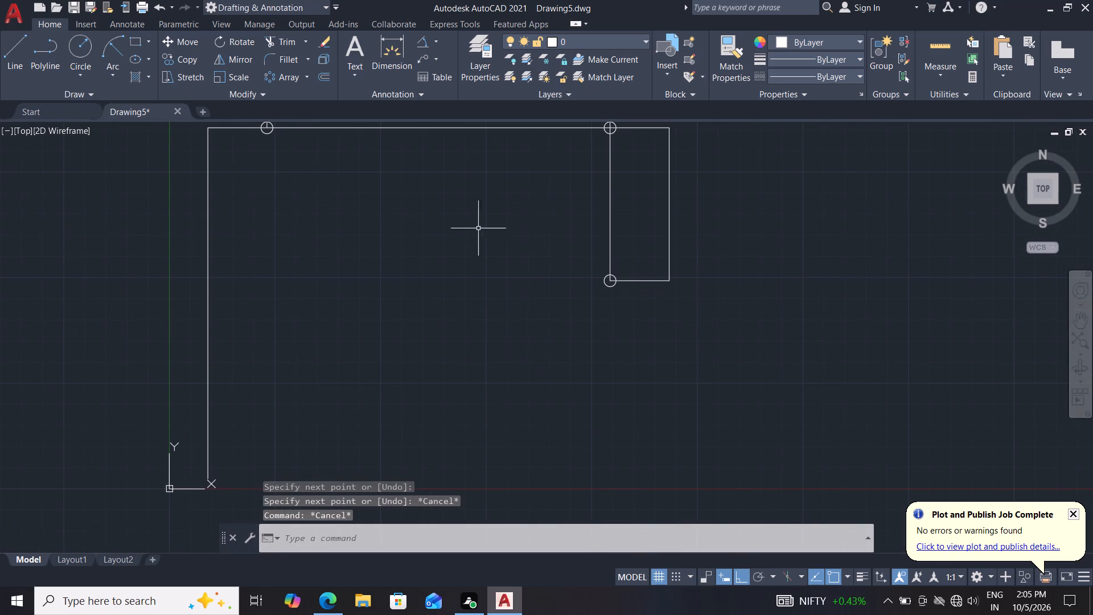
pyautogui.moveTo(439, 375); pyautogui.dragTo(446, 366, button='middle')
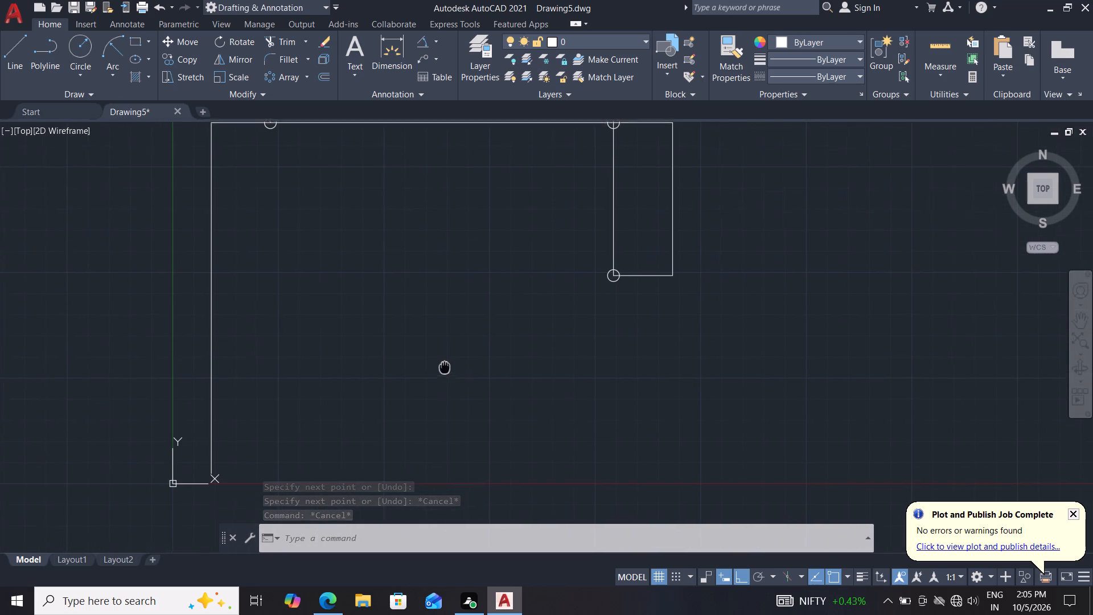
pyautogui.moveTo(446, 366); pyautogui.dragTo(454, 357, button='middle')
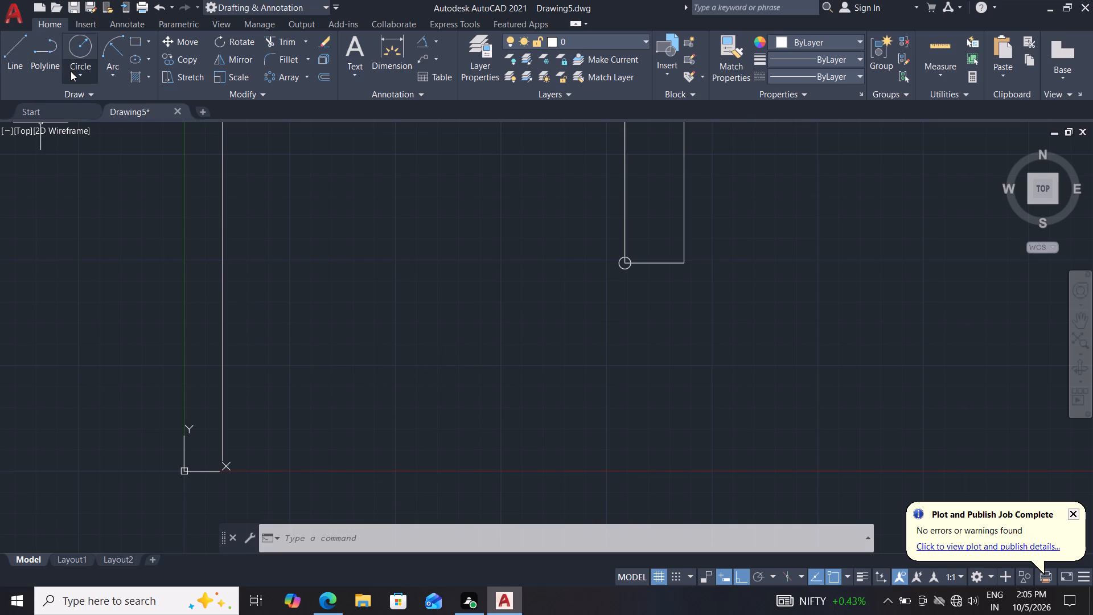
# Draw a vertical line from the upper left circle's centre down to the level of the left vertical line's lower end.
pyautogui.click(81, 48)
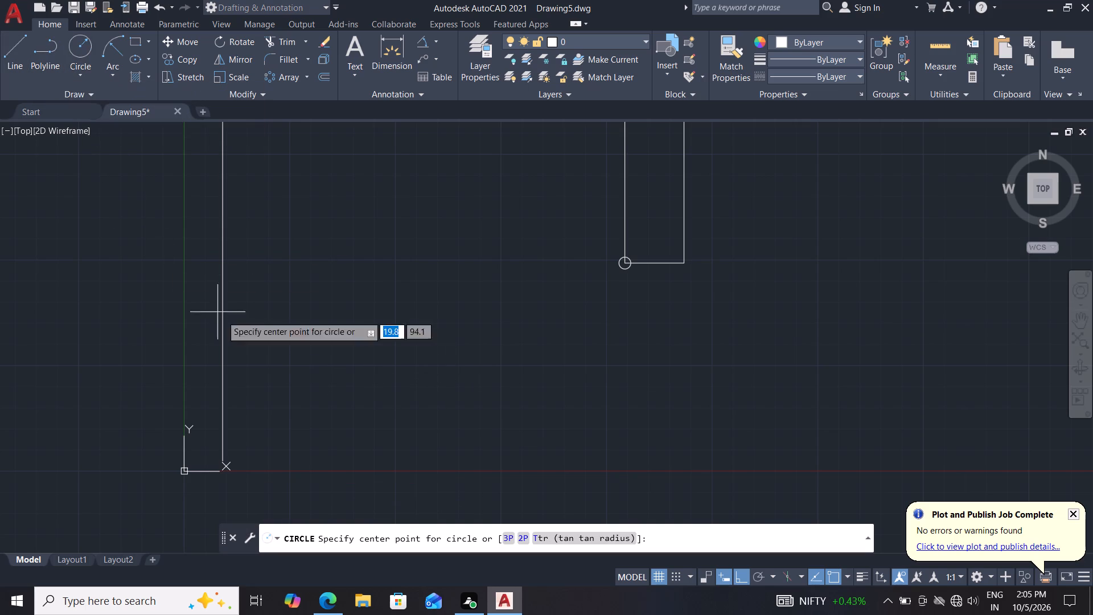
pyautogui.scroll(-2, 295, 347)
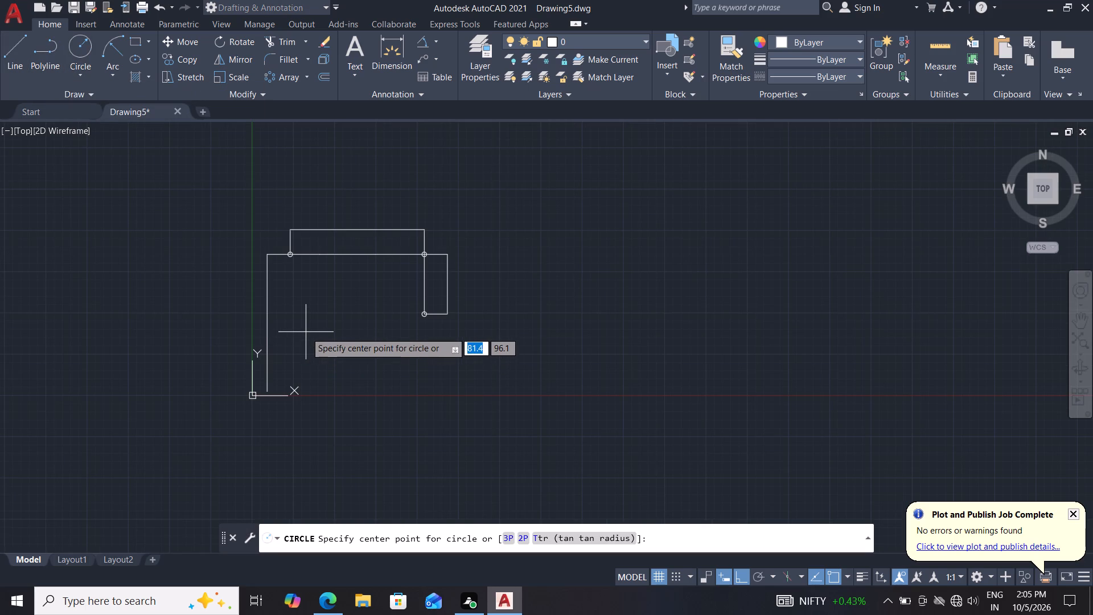
pyautogui.click(7, 45)
pyautogui.scroll(1, 280, 348)
pyautogui.moveTo(309, 235); pyautogui.dragTo(296, 336, button='middle')
pyautogui.scroll(1, 295, 331)
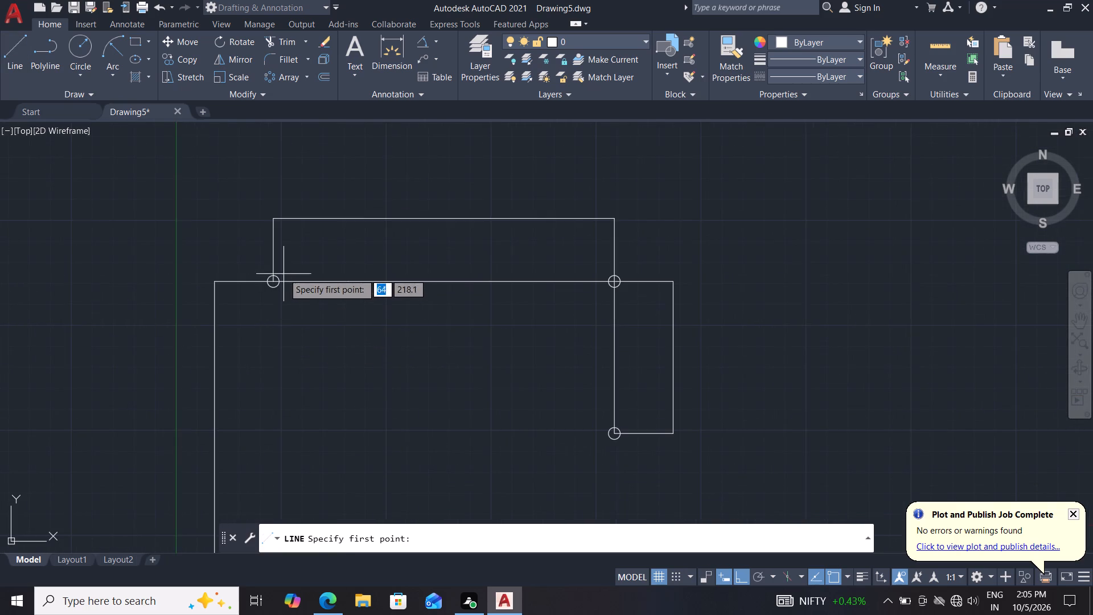
pyautogui.scroll(3, 272, 304)
pyautogui.click(274, 207)
pyautogui.scroll(-2, 290, 382)
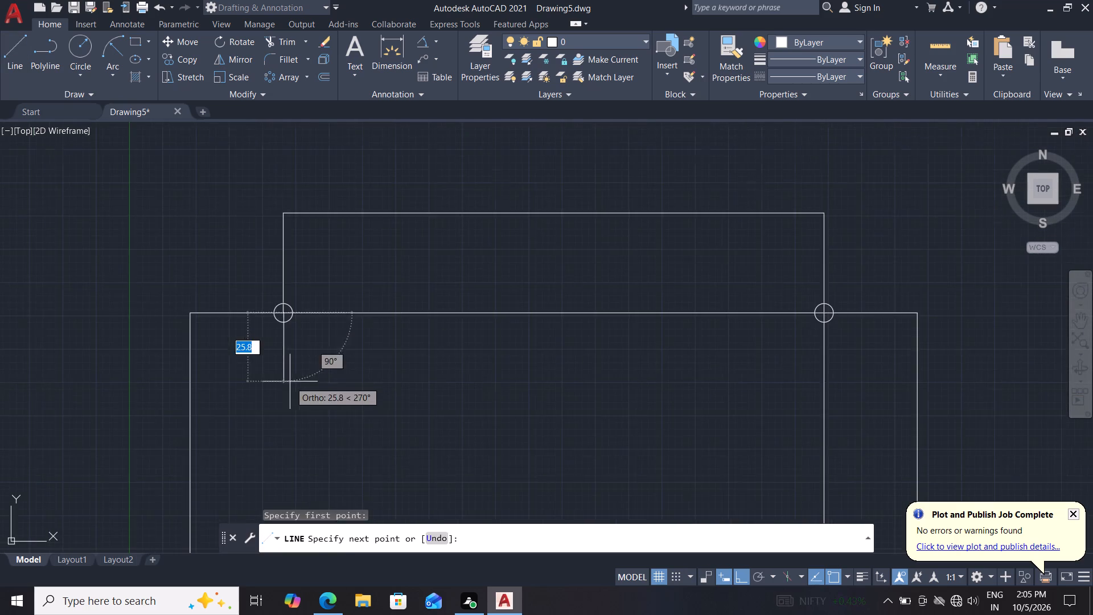
pyautogui.scroll(-1, 288, 437)
pyautogui.moveTo(288, 437); pyautogui.dragTo(296, 232, button='middle')
pyautogui.moveTo(260, 497); pyautogui.dragTo(260, 438, button='middle')
pyautogui.scroll(2, 260, 438)
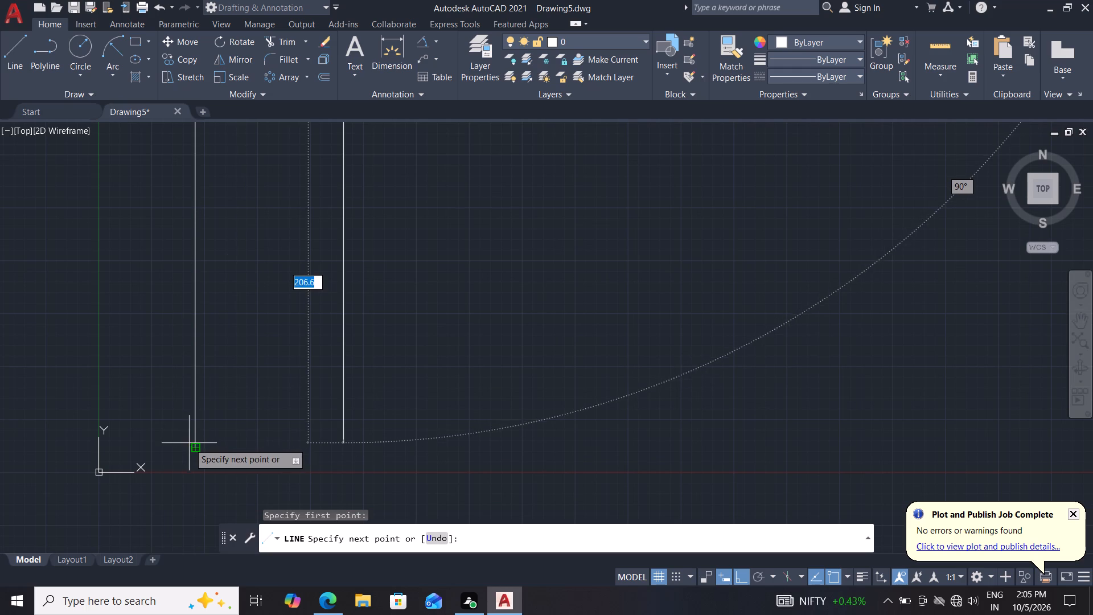
pyautogui.click(331, 449)
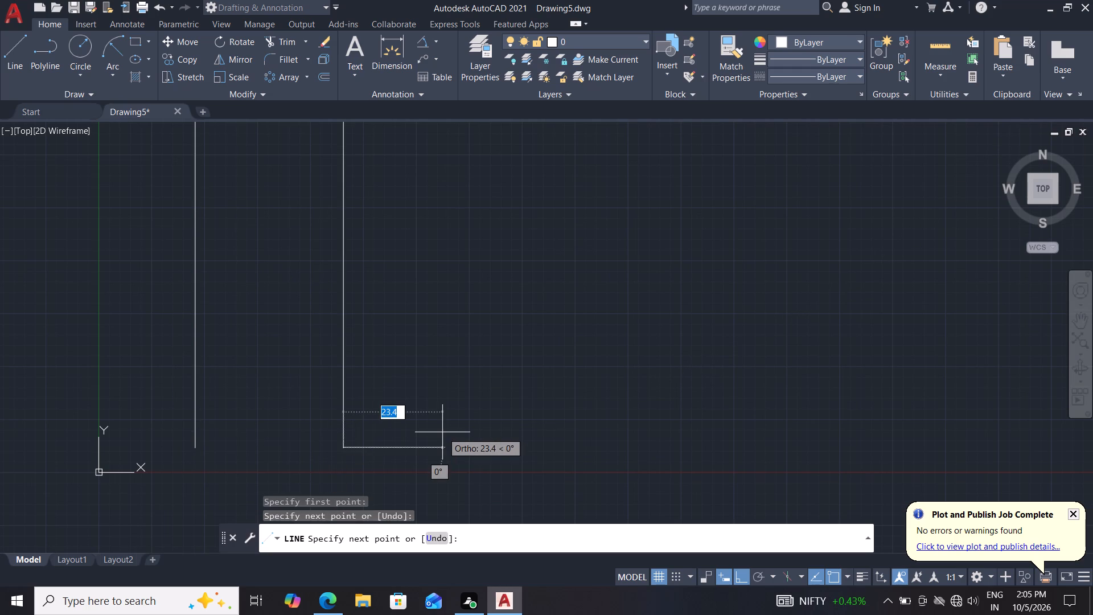
# Continue with a diagonal line from the new vertical line's lower end to the lower right circle's centre.
pyautogui.scroll(-2, 442, 432)
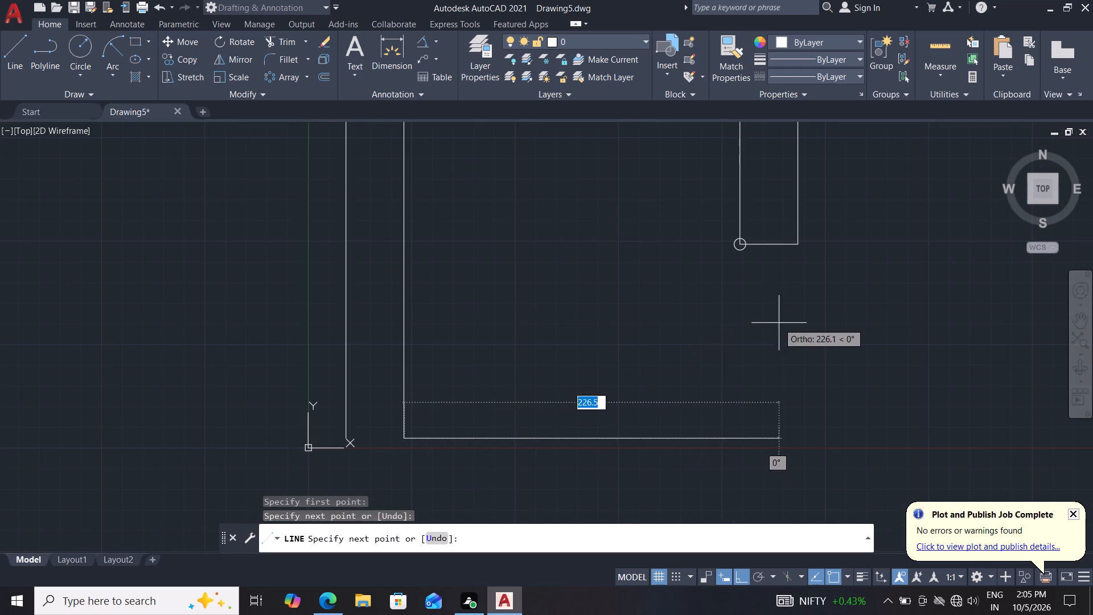
pyautogui.moveTo(779, 323); pyautogui.dragTo(687, 380, button='middle')
pyautogui.scroll(1, 579, 372)
pyautogui.moveTo(692, 264); pyautogui.dragTo(660, 333, button='middle')
pyautogui.scroll(2, 661, 333)
pyautogui.scroll(-1, 658, 323)
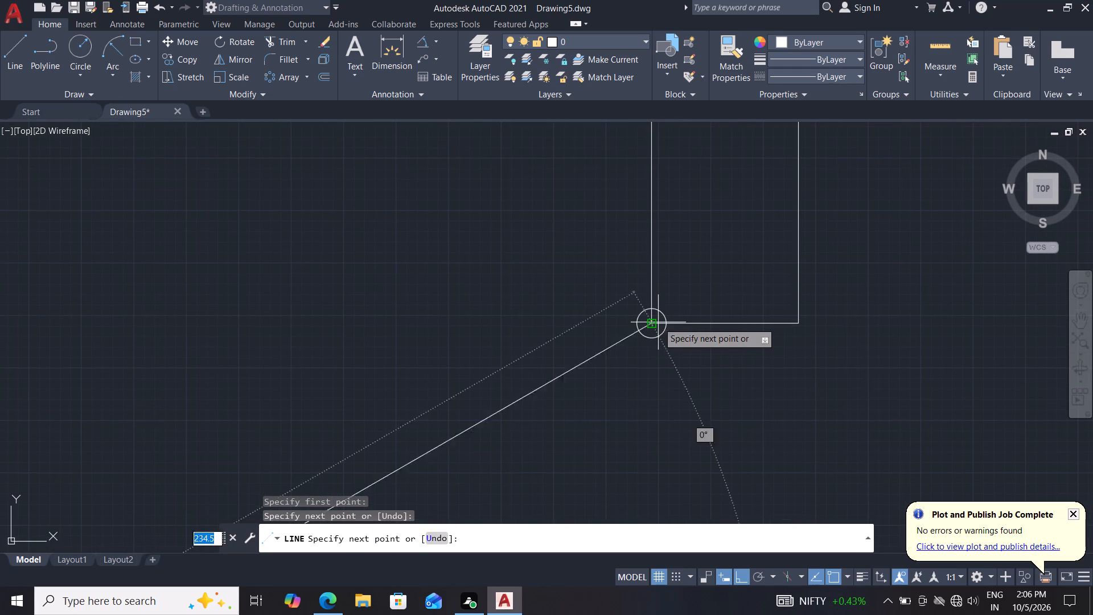
pyautogui.click(658, 322)
pyautogui.press('Escape')
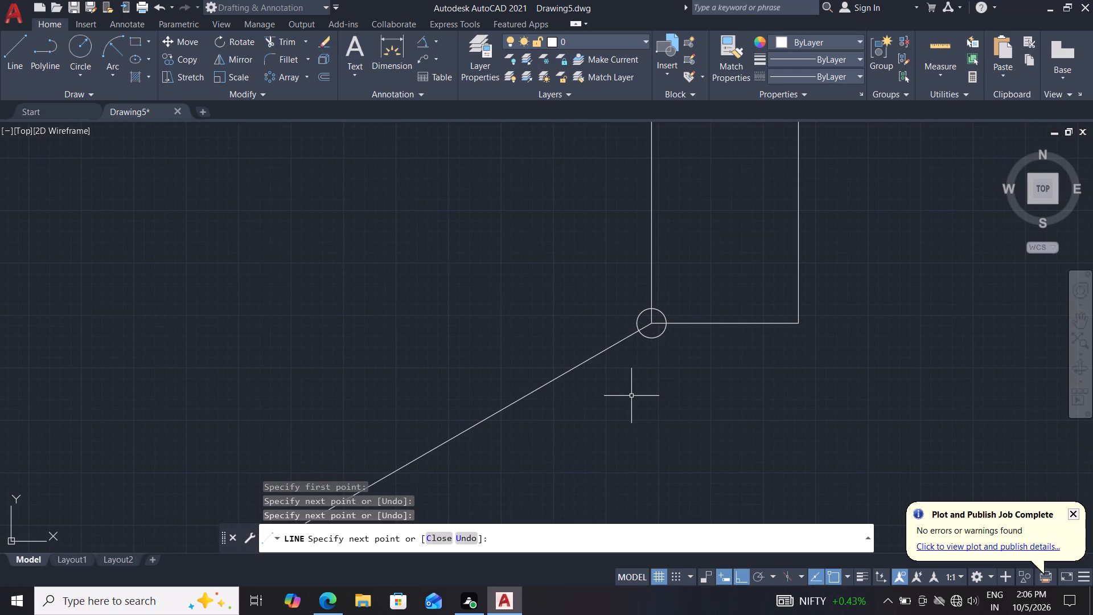
pyautogui.press('Escape')
# Draw a horizontal line joining the lower ends of the two long vertical lines on the part's left side.
pyautogui.scroll(1, 630, 396)
pyautogui.scroll(-2, 630, 396)
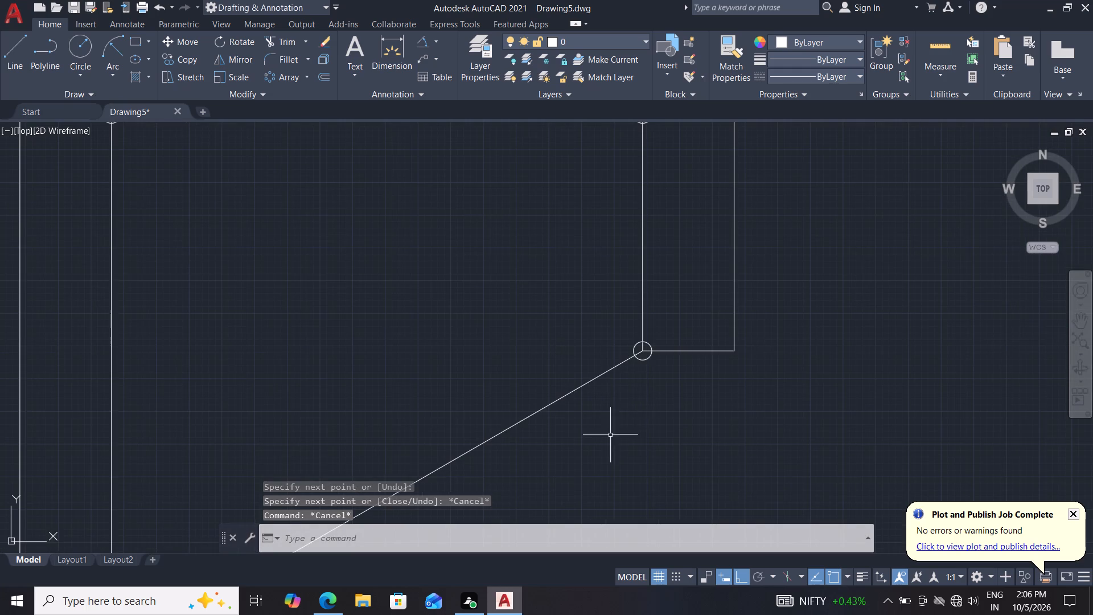
pyautogui.moveTo(613, 432); pyautogui.dragTo(663, 318, button='middle')
pyautogui.scroll(-1, 668, 311)
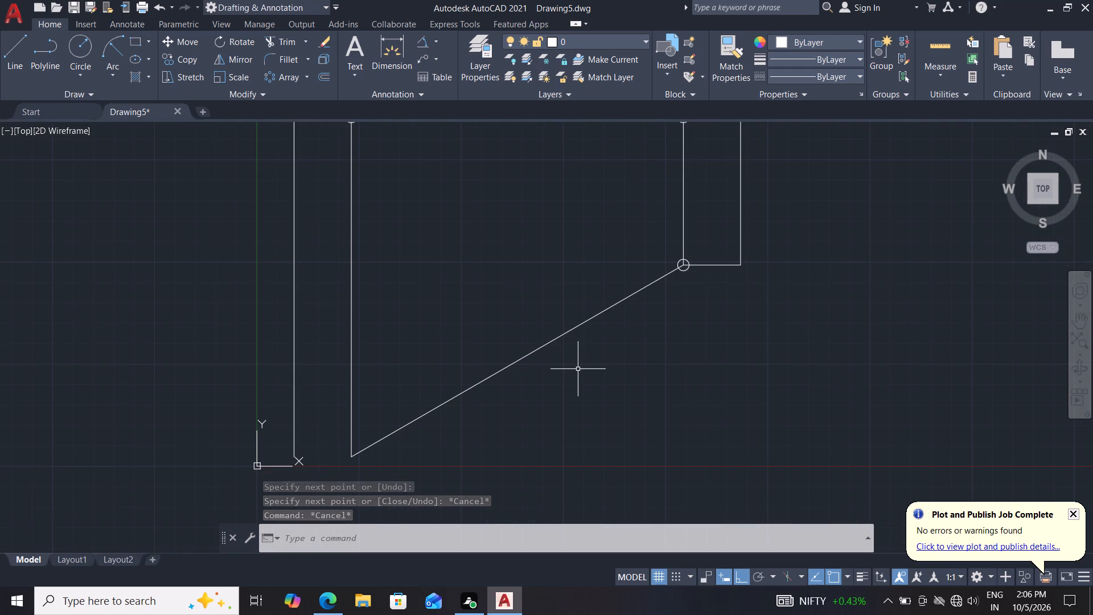
pyautogui.moveTo(539, 407); pyautogui.dragTo(589, 388, button='middle')
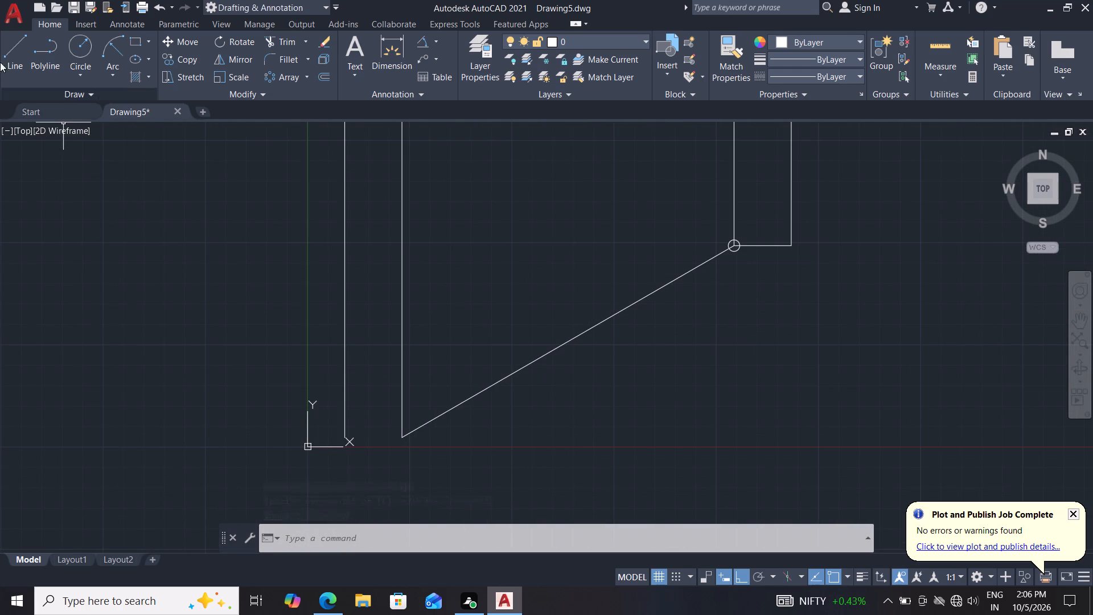
pyautogui.moveTo(7, 57); pyautogui.dragTo(20, 67)
pyautogui.scroll(1, 358, 424)
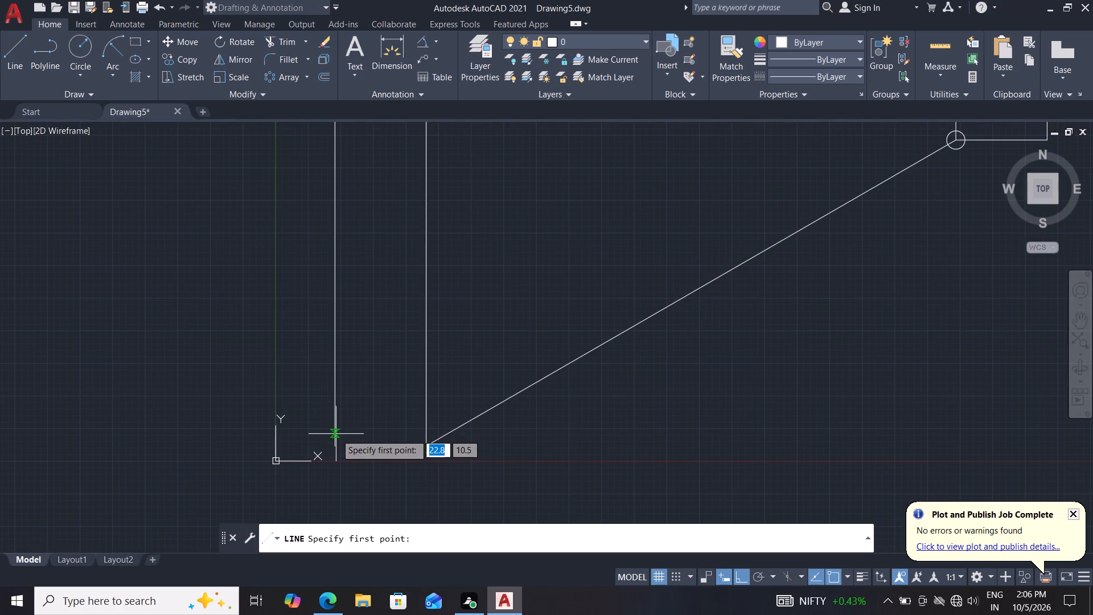
pyautogui.moveTo(333, 446); pyautogui.dragTo(352, 447)
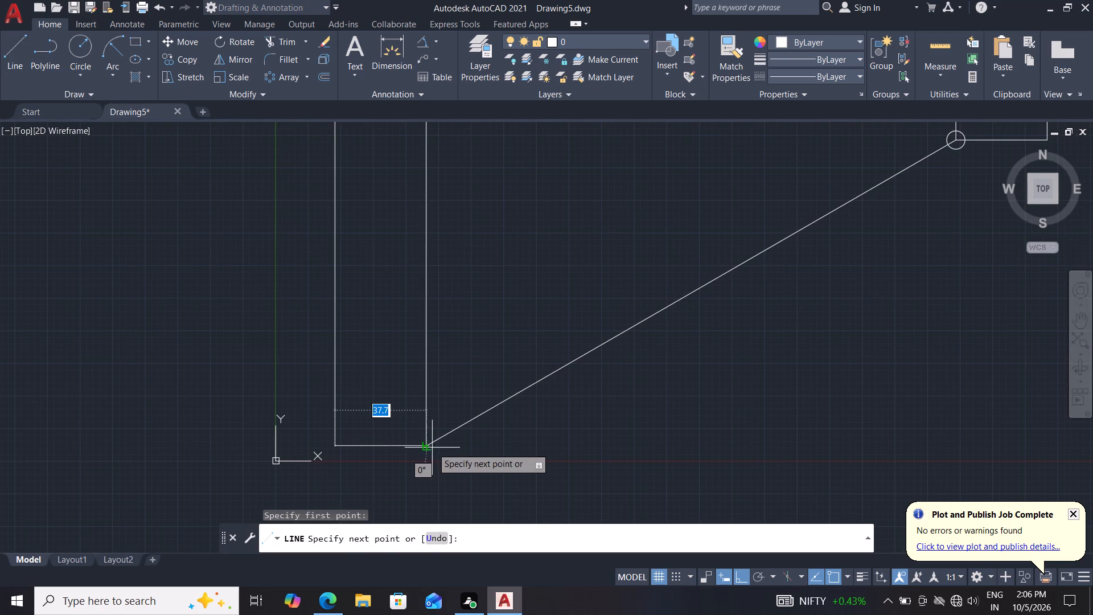
pyautogui.moveTo(426, 445); pyautogui.dragTo(441, 439)
pyautogui.press('Escape')
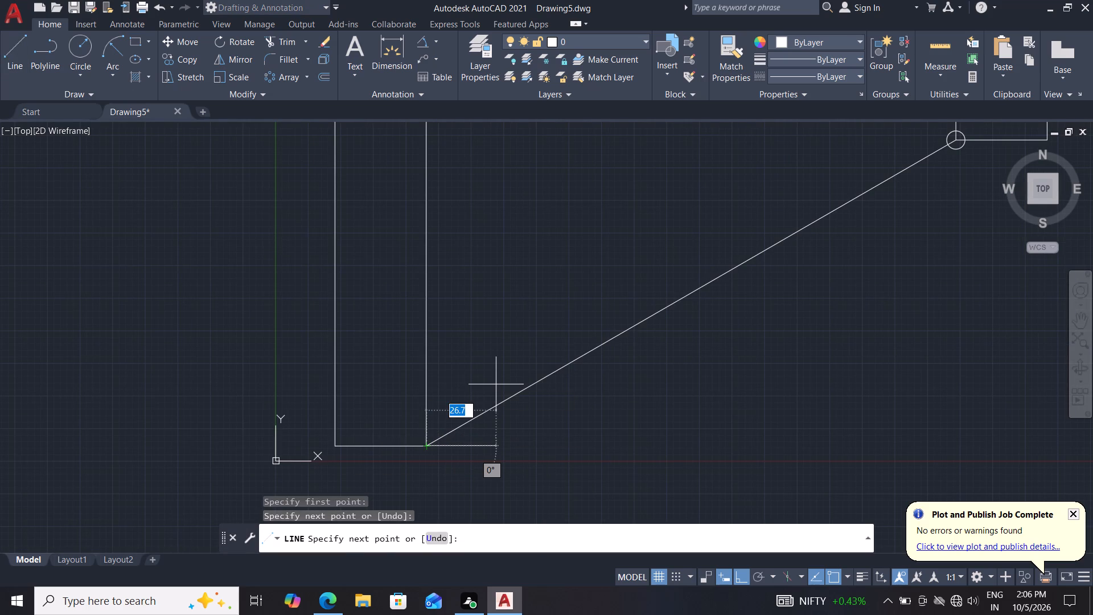
pyautogui.press('Escape')
pyautogui.press('Escape')
# Draw a circle of radius 3.5 mm centred where the diagonal line meets the inner vertical line's lower end.
pyautogui.scroll(-2, 496, 382)
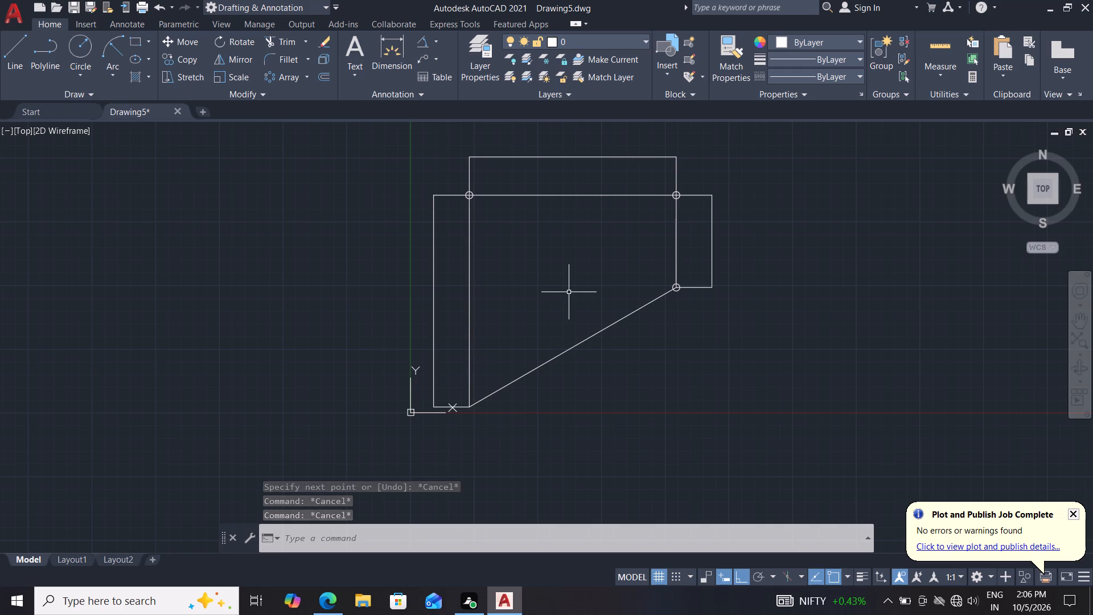
pyautogui.click(83, 46)
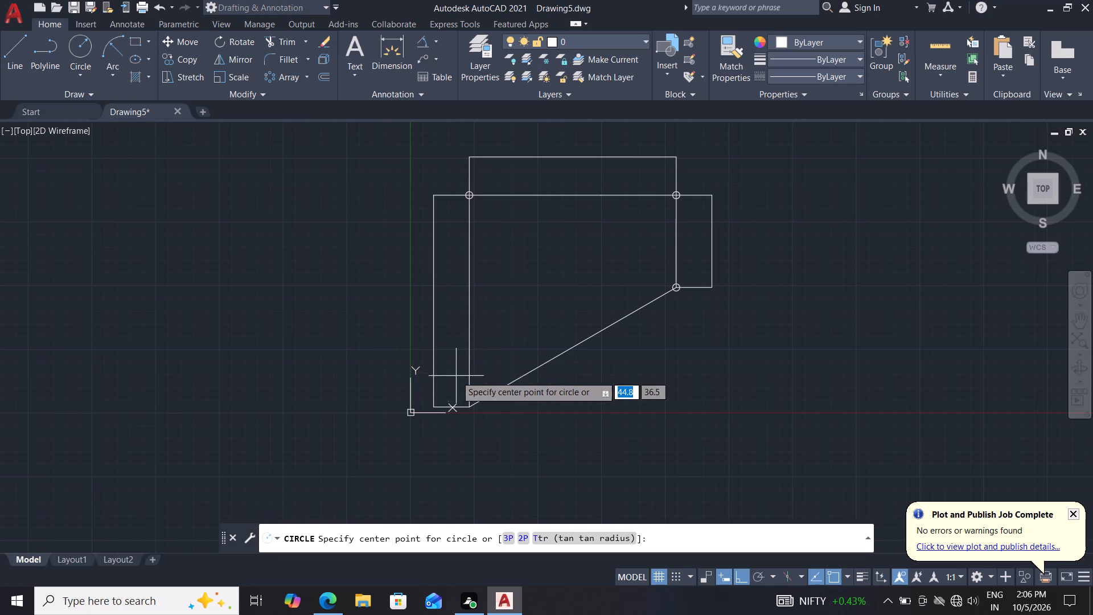
pyautogui.scroll(1, 456, 376)
pyautogui.click(475, 429)
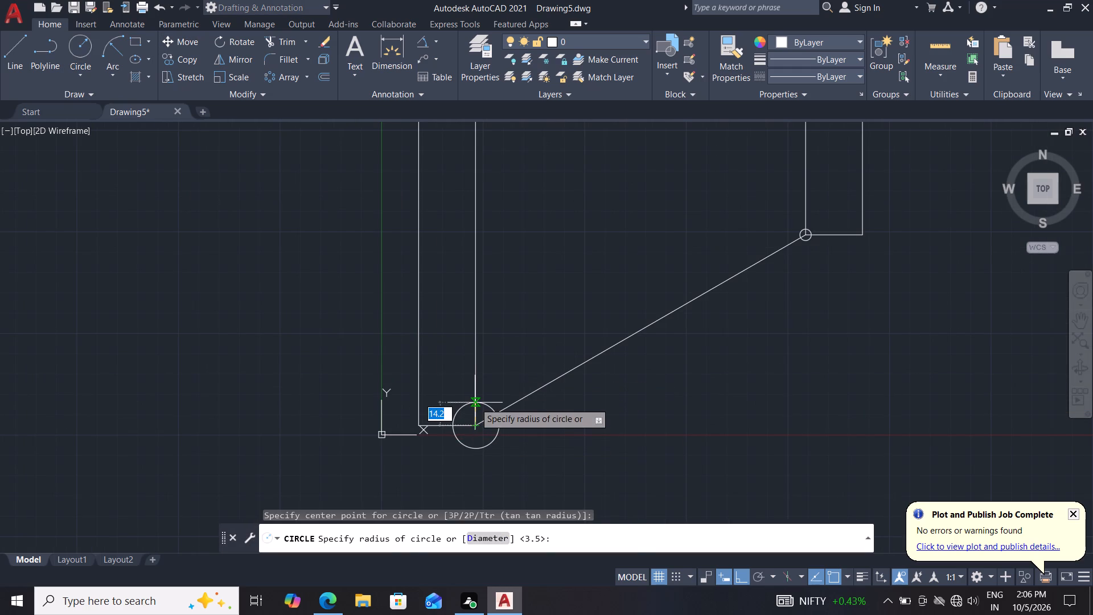
pyautogui.write('3.5')
pyautogui.press('Return')
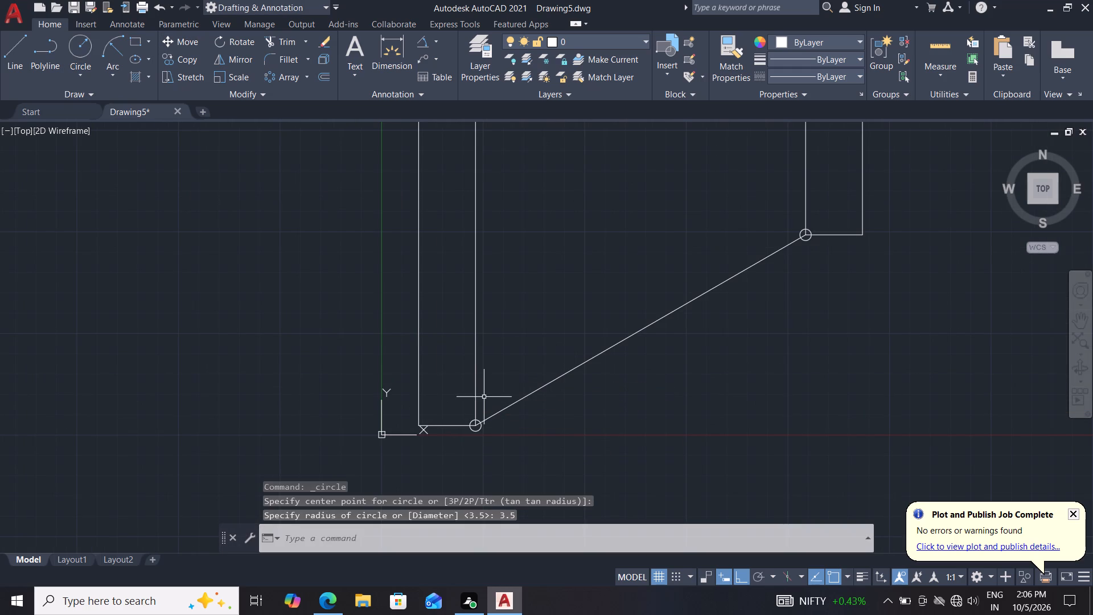
# Offset the diagonal line 35 mm to its lower, outer side.
pyautogui.press('o')
pyautogui.press('Return')
pyautogui.write('35')
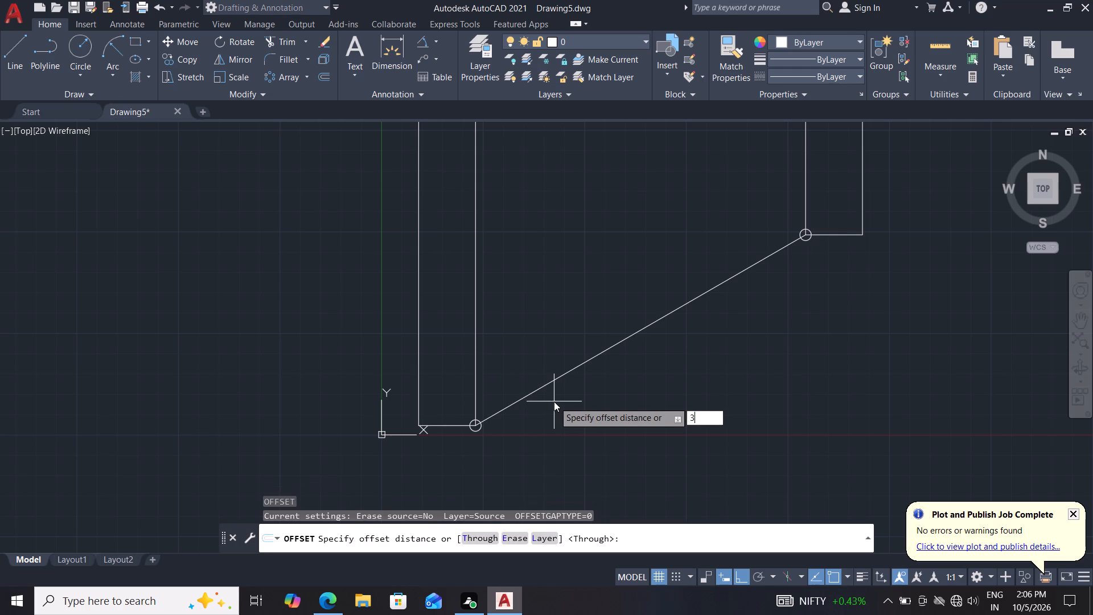
pyautogui.press('Return')
pyautogui.click(572, 369)
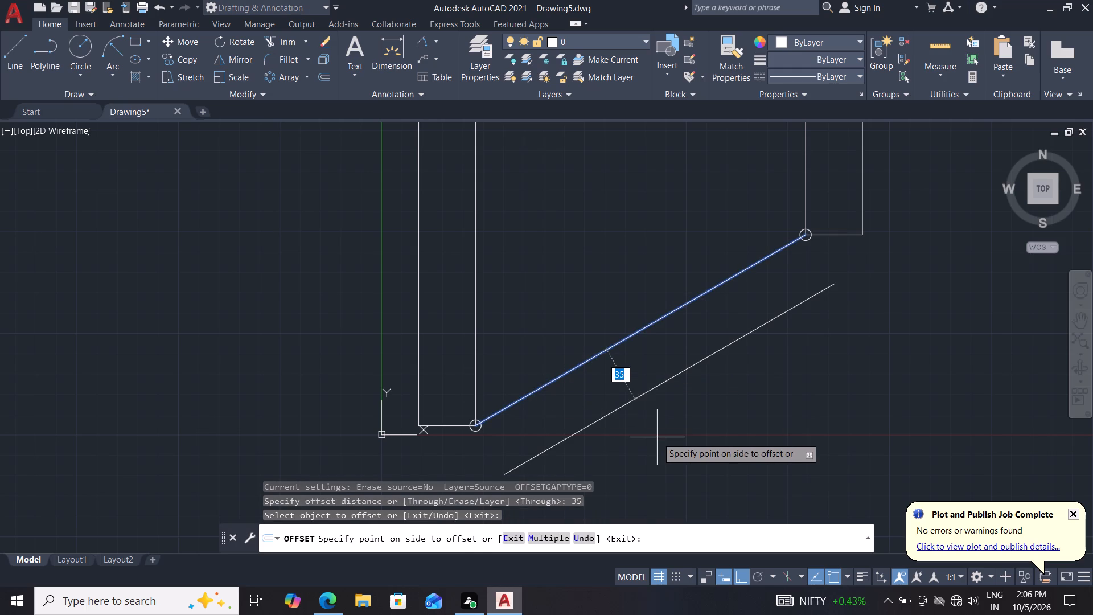
pyautogui.click(657, 437)
# Draw a line from the lower left circle's centre to the lower end of the offset diagonal line.
pyautogui.moveTo(742, 377); pyautogui.dragTo(730, 384, button='middle')
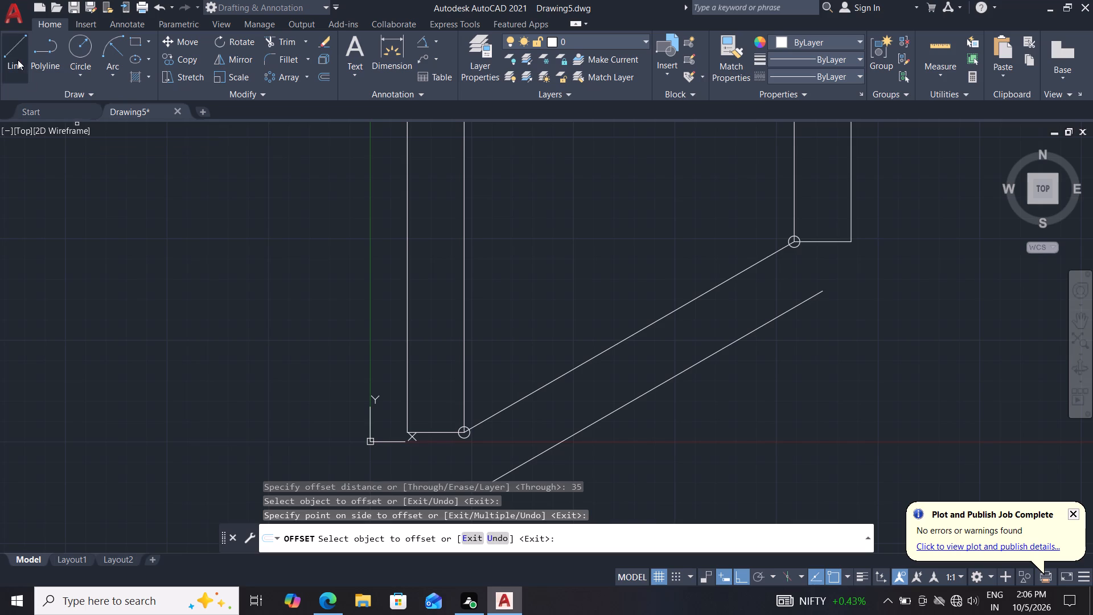
pyautogui.click(18, 60)
pyautogui.scroll(2, 414, 401)
pyautogui.moveTo(457, 462); pyautogui.dragTo(342, 271, button='middle')
pyautogui.scroll(1, 380, 338)
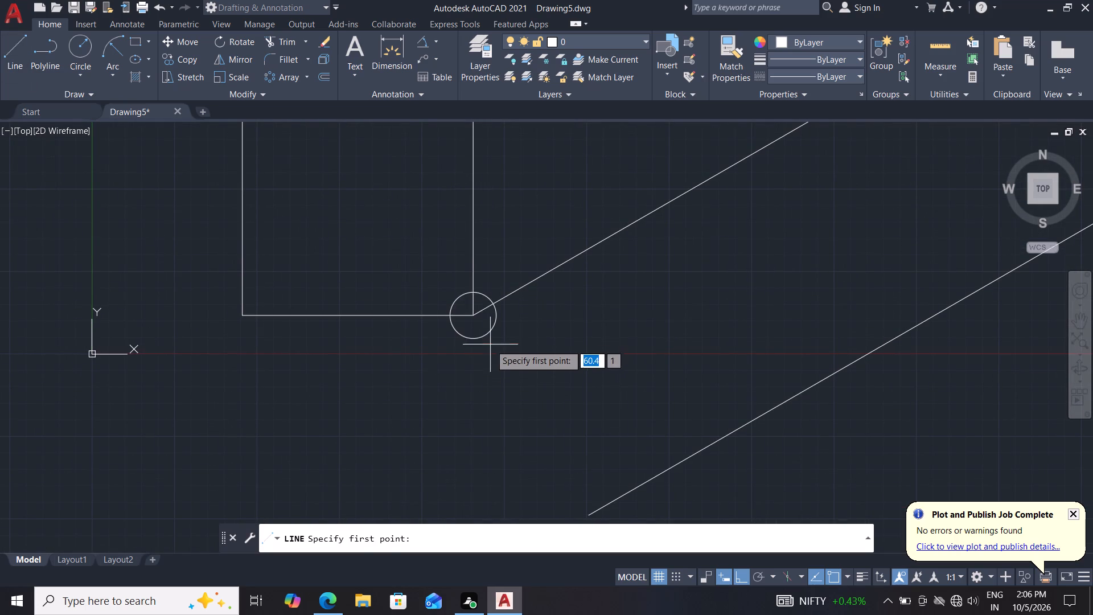
pyautogui.moveTo(478, 315); pyautogui.dragTo(480, 323)
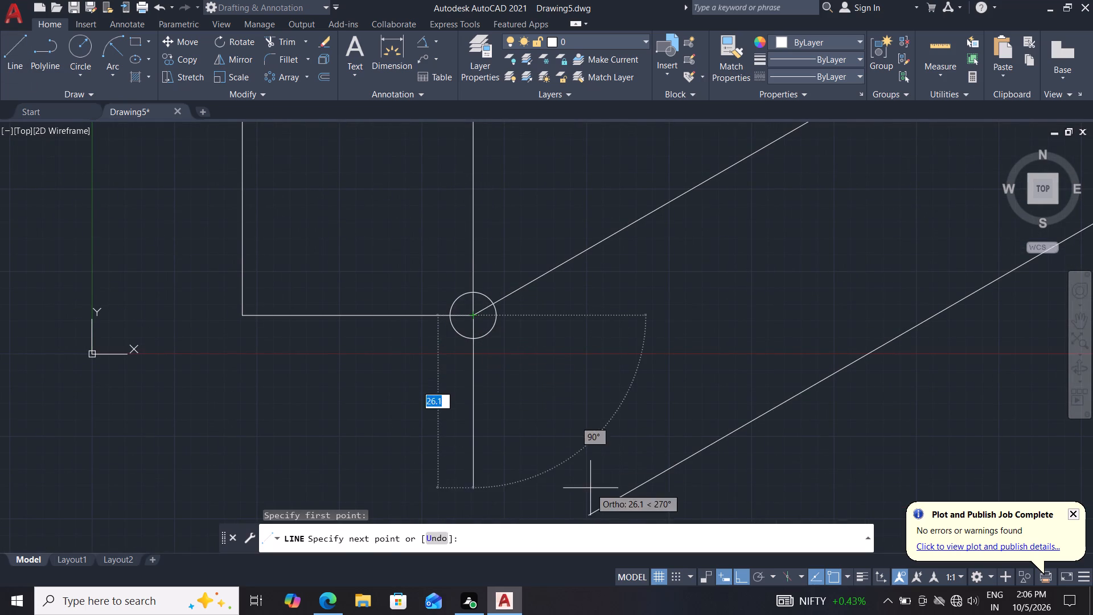
pyautogui.moveTo(590, 488); pyautogui.dragTo(570, 395, button='middle')
pyautogui.click(570, 422)
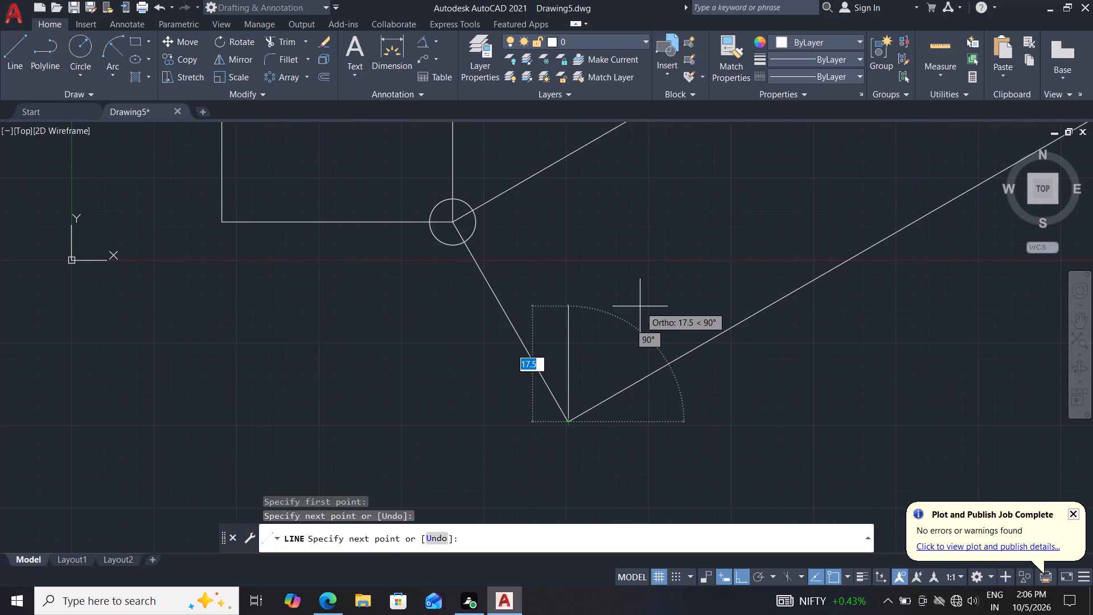
pyautogui.press('Escape')
# Draw a line from the lower right circle's centre to the upper end of the offset diagonal line.
pyautogui.scroll(-3, 639, 303)
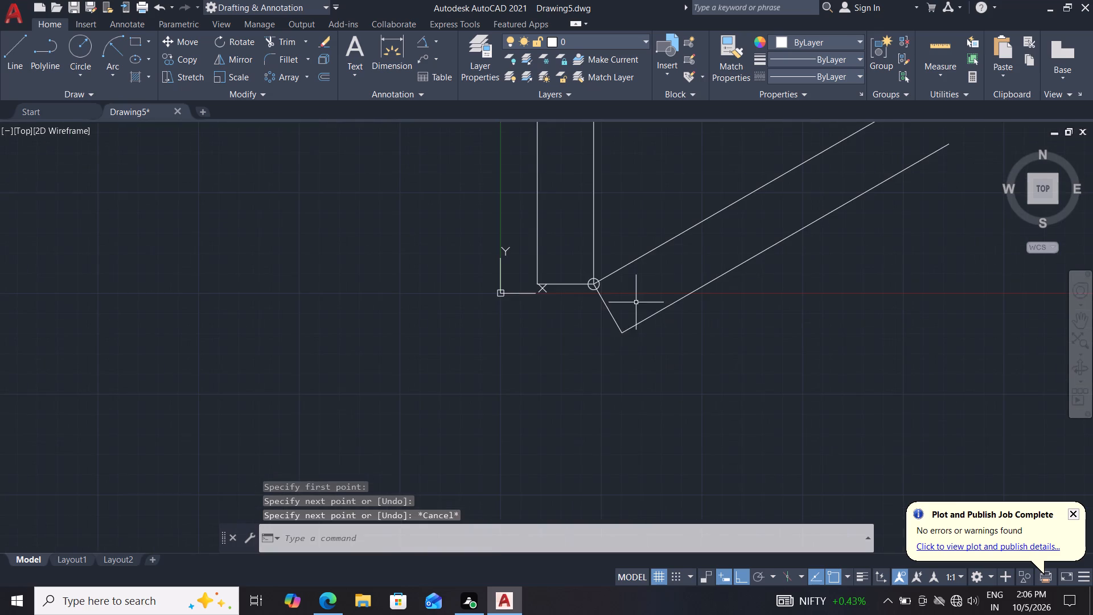
pyautogui.moveTo(675, 273); pyautogui.dragTo(527, 364, button='middle')
pyautogui.click(20, 52)
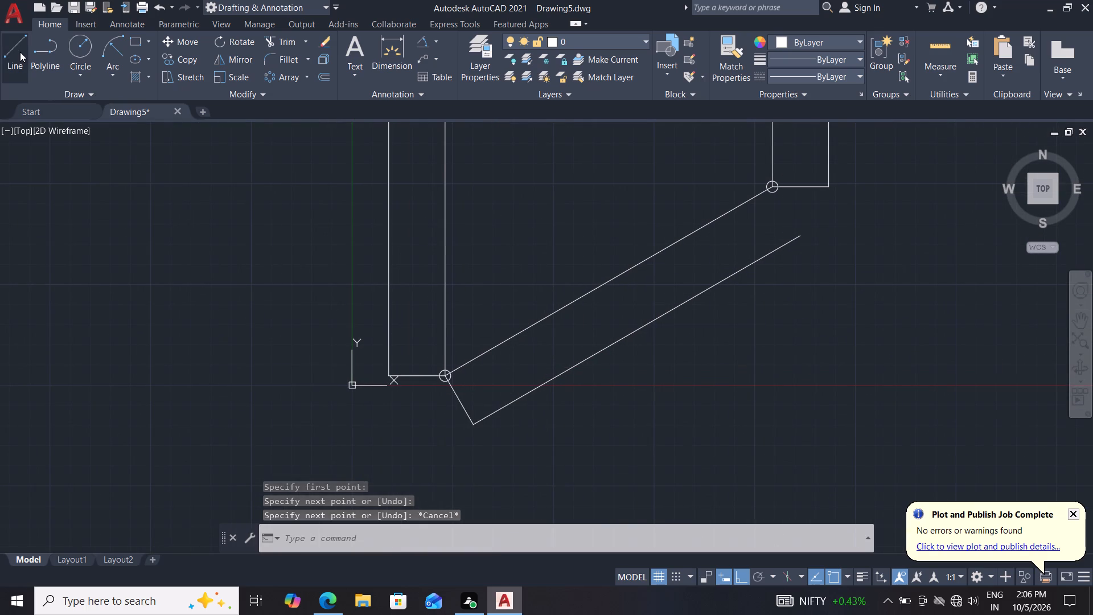
pyautogui.scroll(2, 863, 277)
pyautogui.moveTo(742, 185); pyautogui.dragTo(788, 375, button='middle')
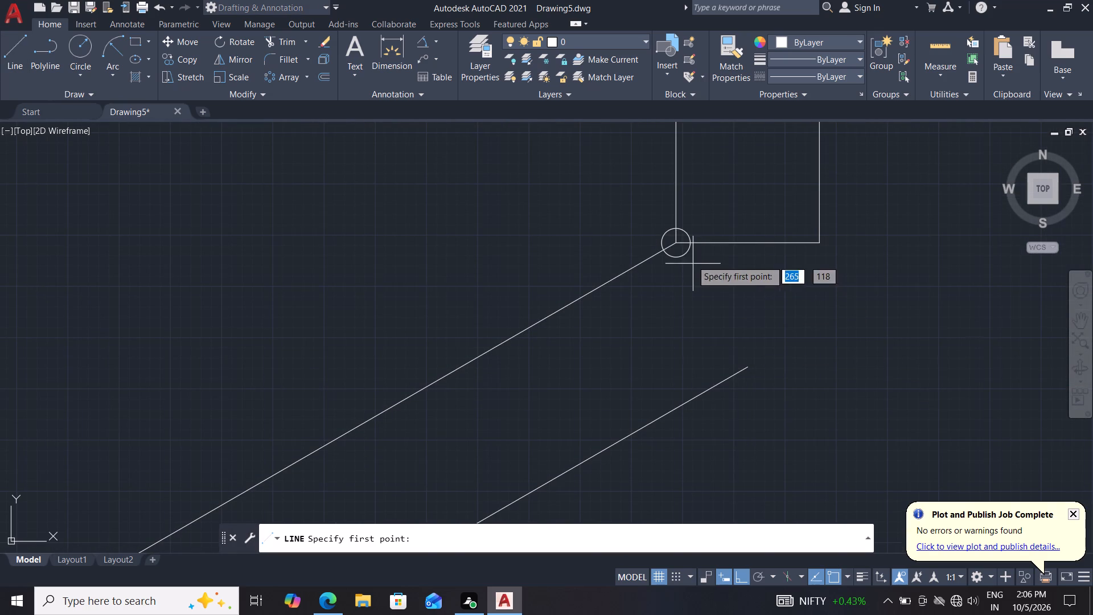
pyautogui.click(676, 241)
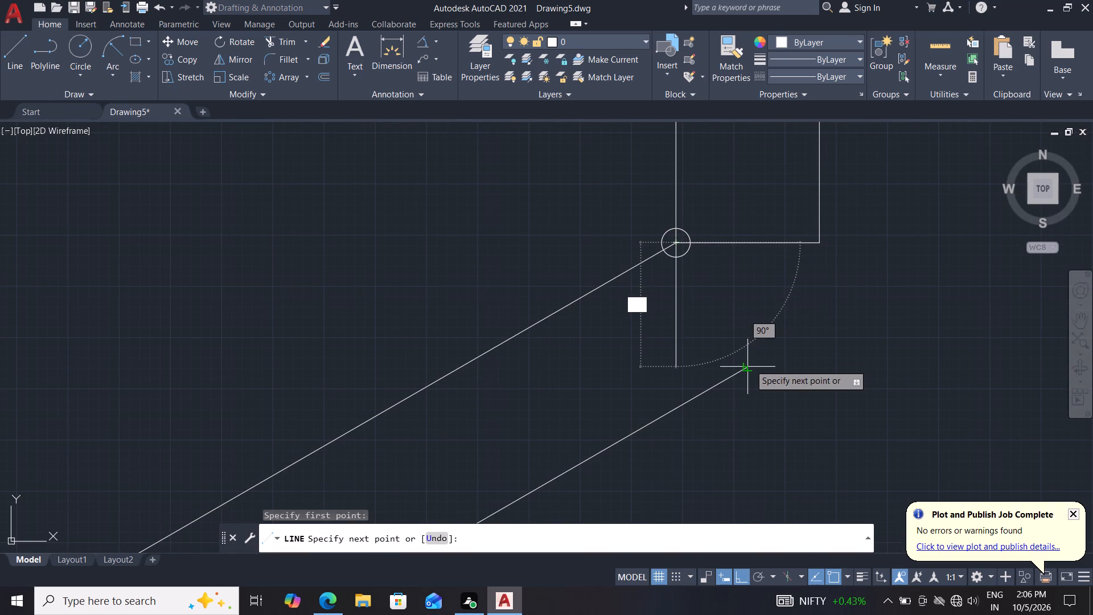
pyautogui.moveTo(750, 364); pyautogui.dragTo(757, 360)
pyautogui.press('Escape')
pyautogui.press('Escape')
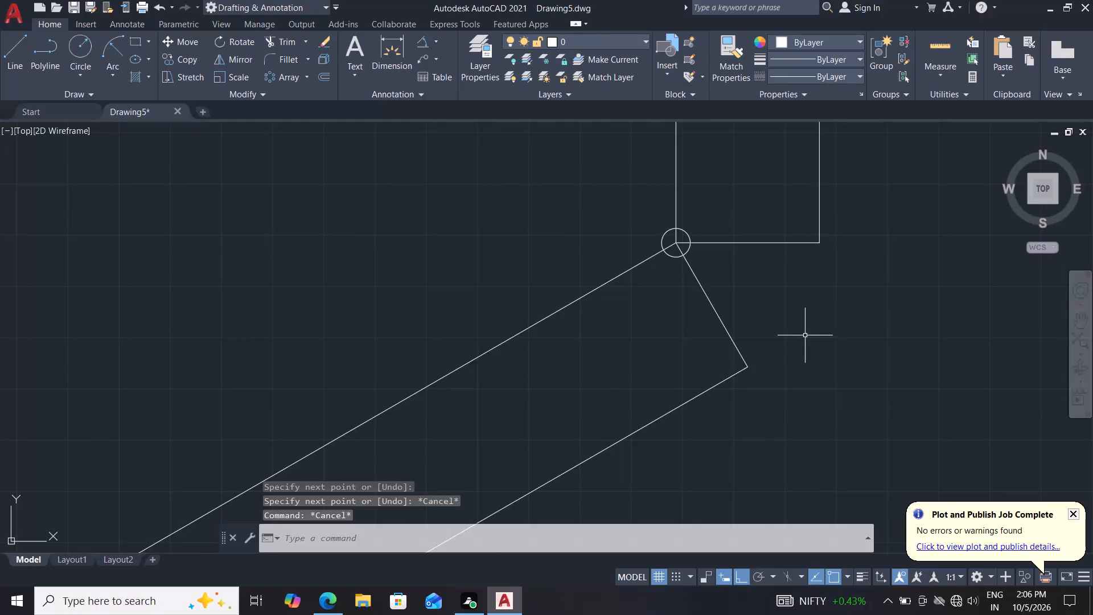
# Trim the upper left corner circle's outer quarter arc and the line segments inside it to form a corner relief.
pyautogui.scroll(-1, 790, 336)
pyautogui.scroll(-2, 647, 343)
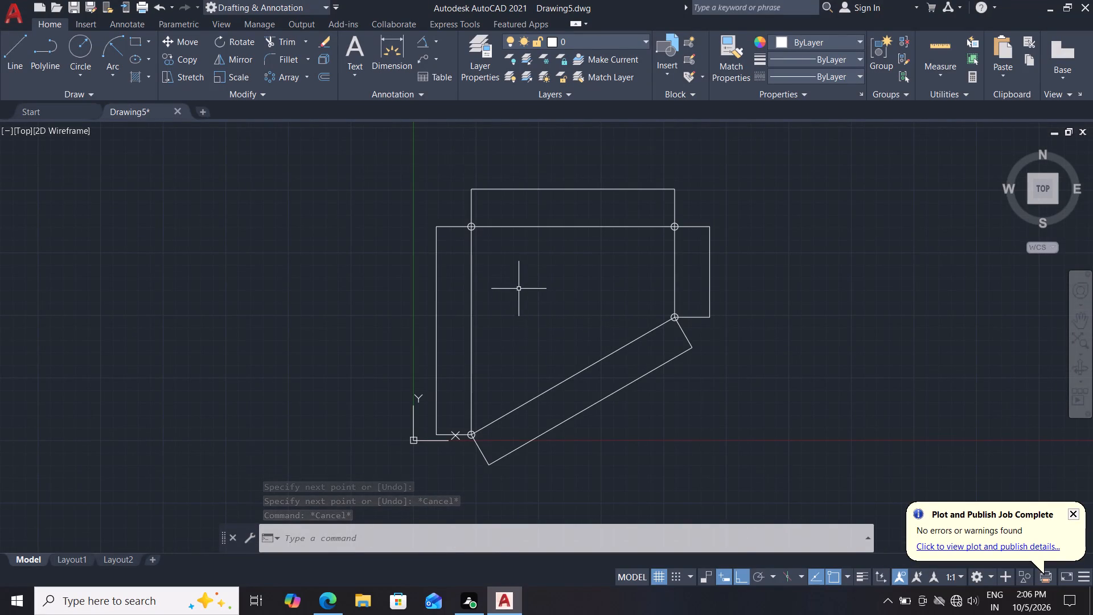
pyautogui.scroll(1, 519, 289)
pyautogui.middleClick(501, 263)
pyautogui.scroll(2, 501, 263)
pyautogui.moveTo(501, 263); pyautogui.dragTo(578, 470, button='middle')
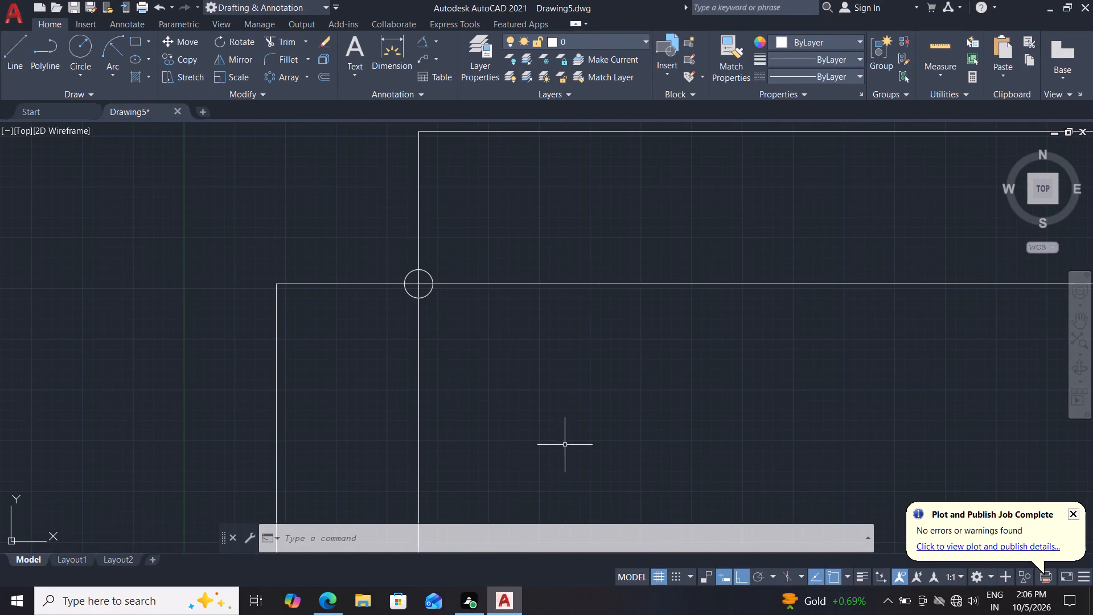
pyautogui.click(275, 45)
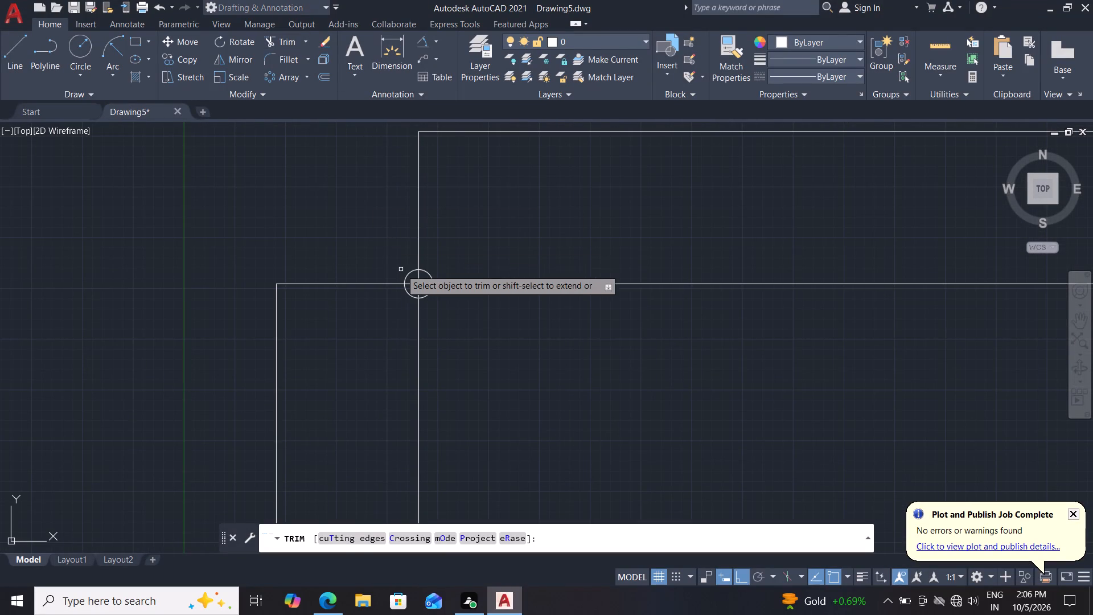
pyautogui.scroll(1, 401, 269)
pyautogui.moveTo(406, 272); pyautogui.dragTo(413, 280)
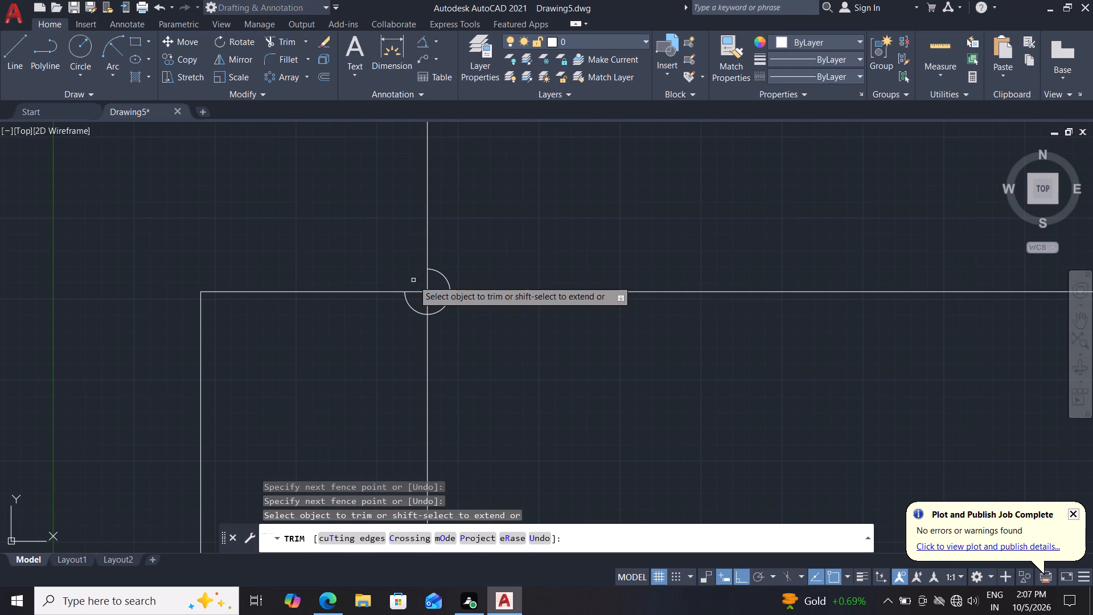
pyautogui.scroll(2, 413, 280)
pyautogui.moveTo(413, 280); pyautogui.dragTo(462, 314)
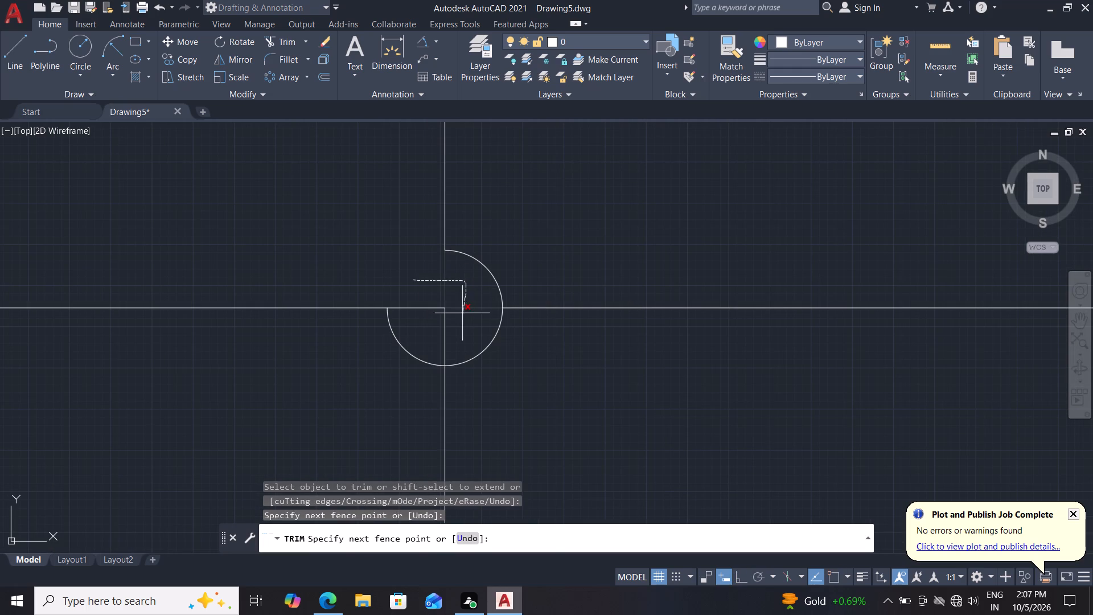
pyautogui.moveTo(462, 314); pyautogui.dragTo(422, 290)
pyautogui.scroll(-1, 422, 290)
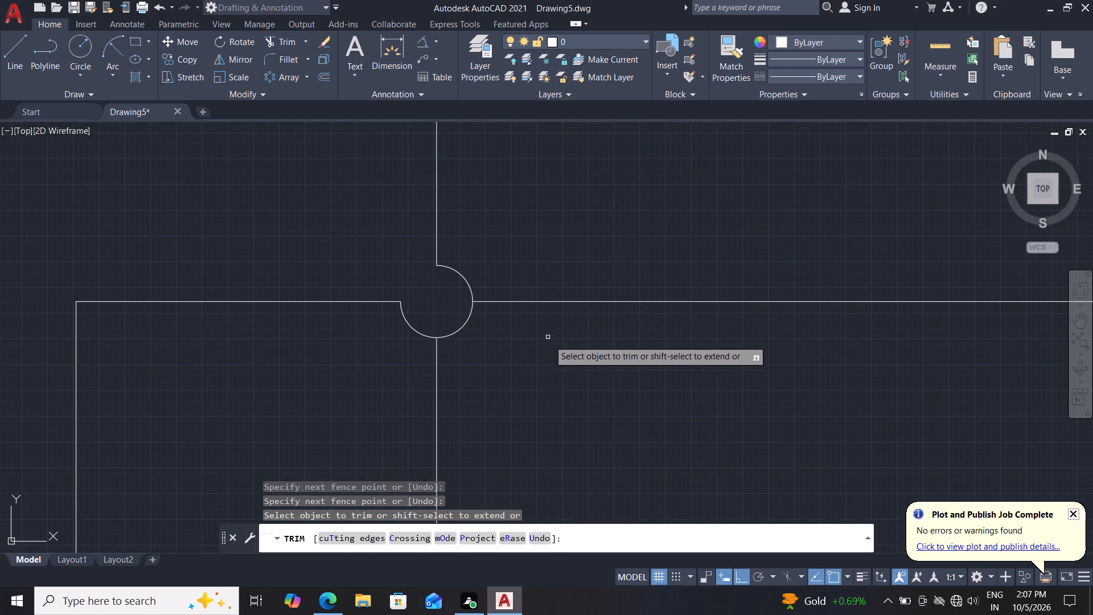
# Trim the upper right corner circle's outer quarter arc and the line segments inside it to form a corner relief.
pyautogui.scroll(1, 683, 345)
pyautogui.scroll(-1, 768, 335)
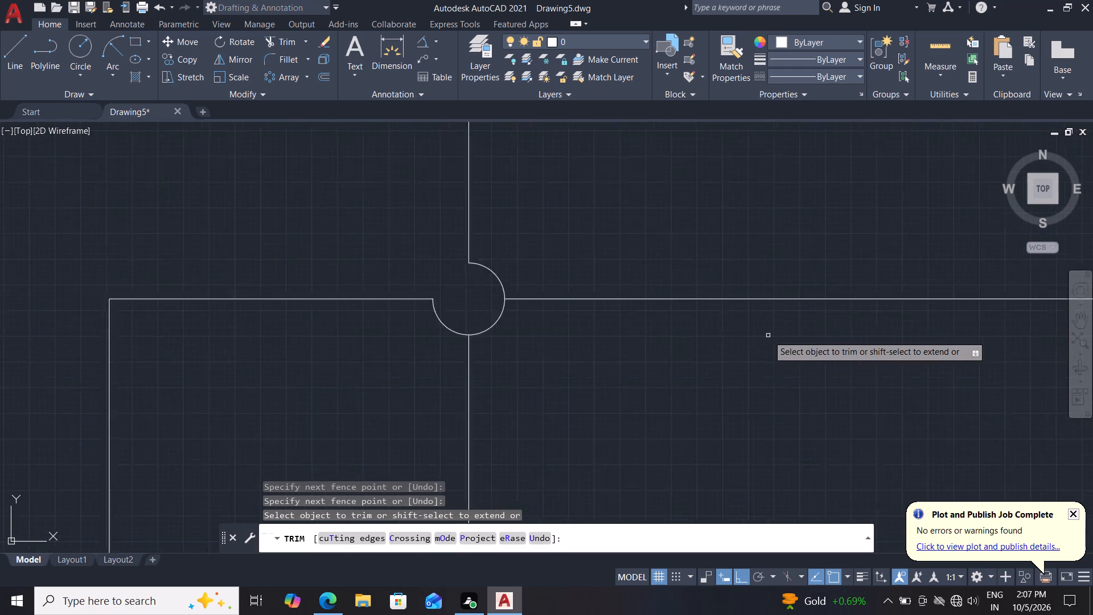
pyautogui.scroll(-1, 768, 335)
pyautogui.scroll(-2, 822, 336)
pyautogui.scroll(-1, 878, 347)
pyautogui.moveTo(870, 350); pyautogui.dragTo(500, 376, button='middle')
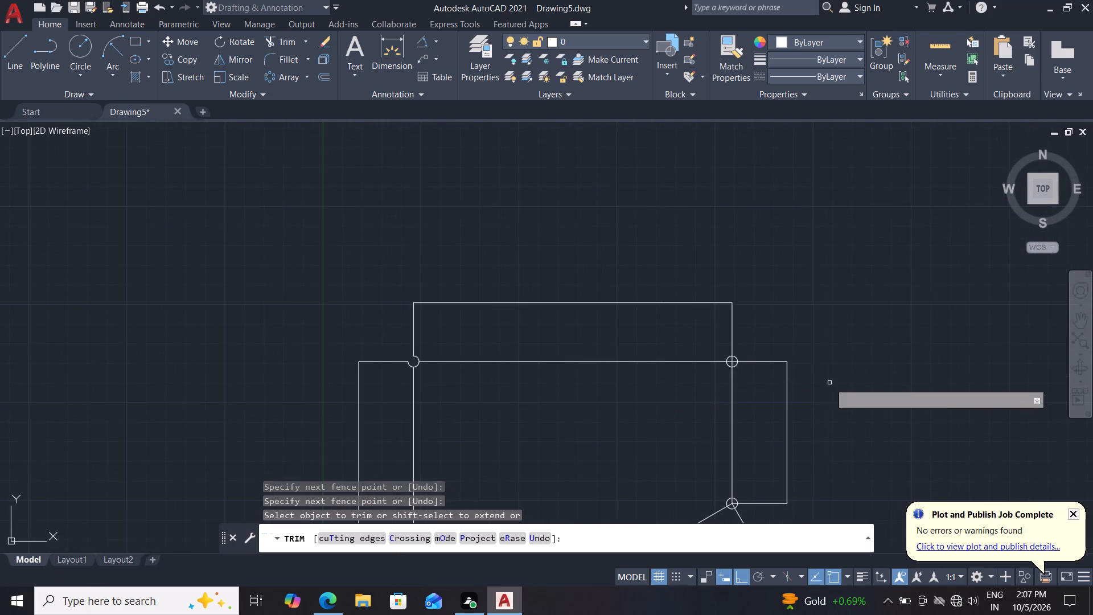
pyautogui.scroll(2, 808, 374)
pyautogui.scroll(1, 638, 400)
pyautogui.moveTo(652, 381); pyautogui.dragTo(663, 404, button='middle')
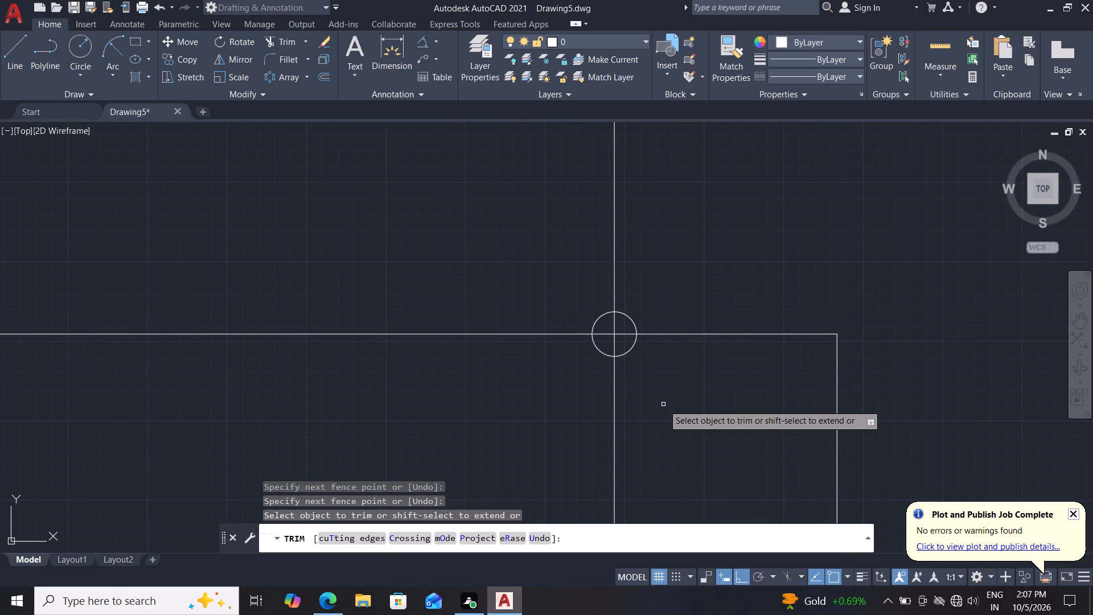
pyautogui.scroll(2, 661, 402)
pyautogui.moveTo(659, 399); pyautogui.dragTo(661, 433, button='middle')
pyautogui.moveTo(588, 210); pyautogui.dragTo(573, 235)
pyautogui.moveTo(571, 234); pyautogui.dragTo(569, 248)
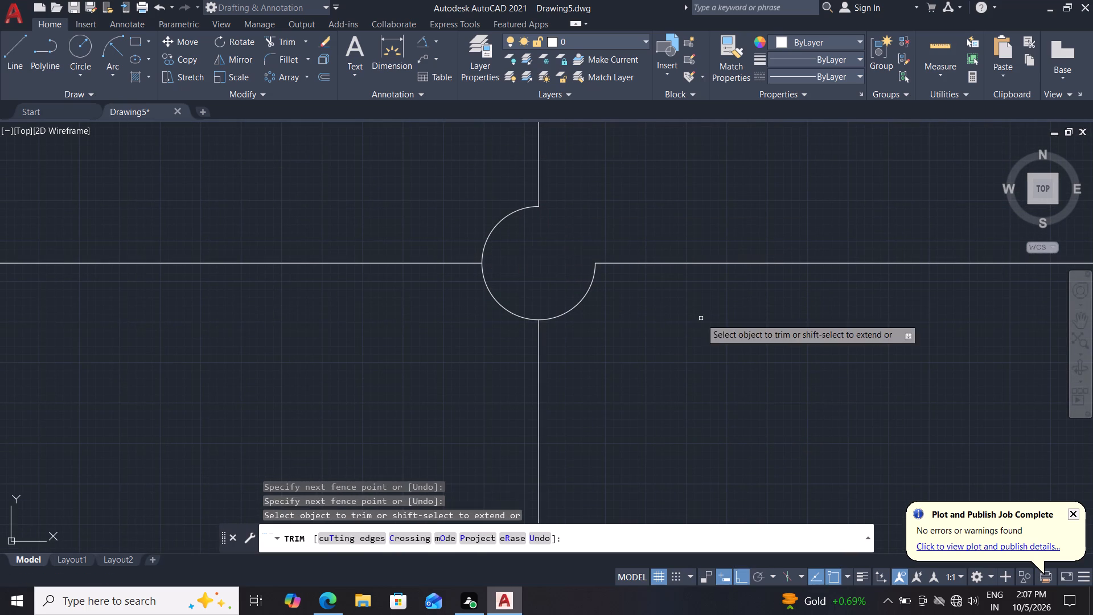
pyautogui.scroll(-2, 722, 352)
pyautogui.scroll(-2, 511, 404)
pyautogui.moveTo(411, 409); pyautogui.dragTo(456, 382, button='middle')
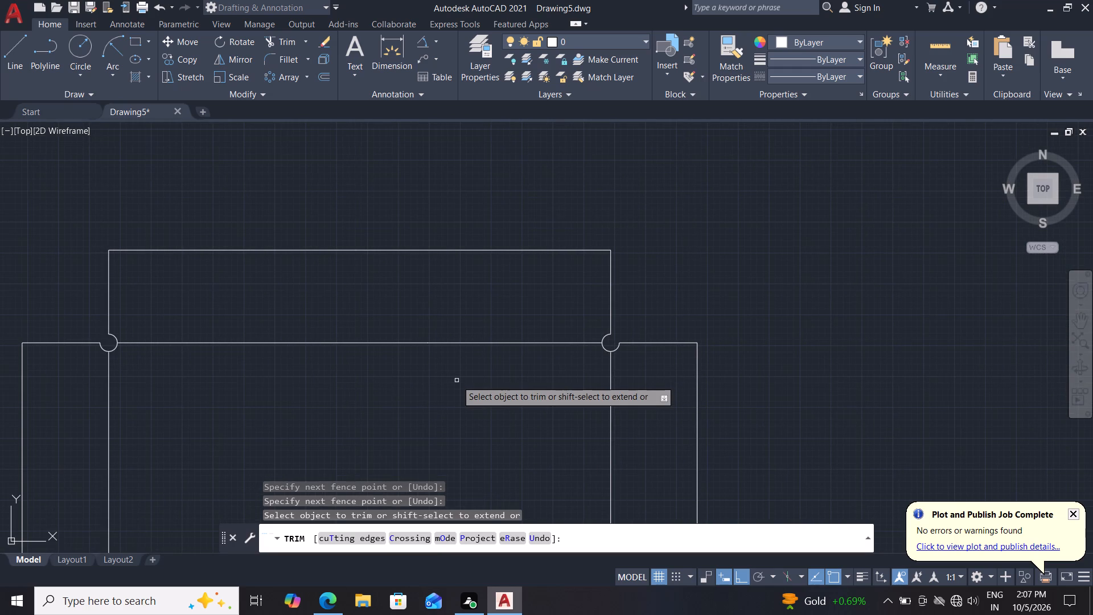
pyautogui.press('Escape')
pyautogui.press('Escape')
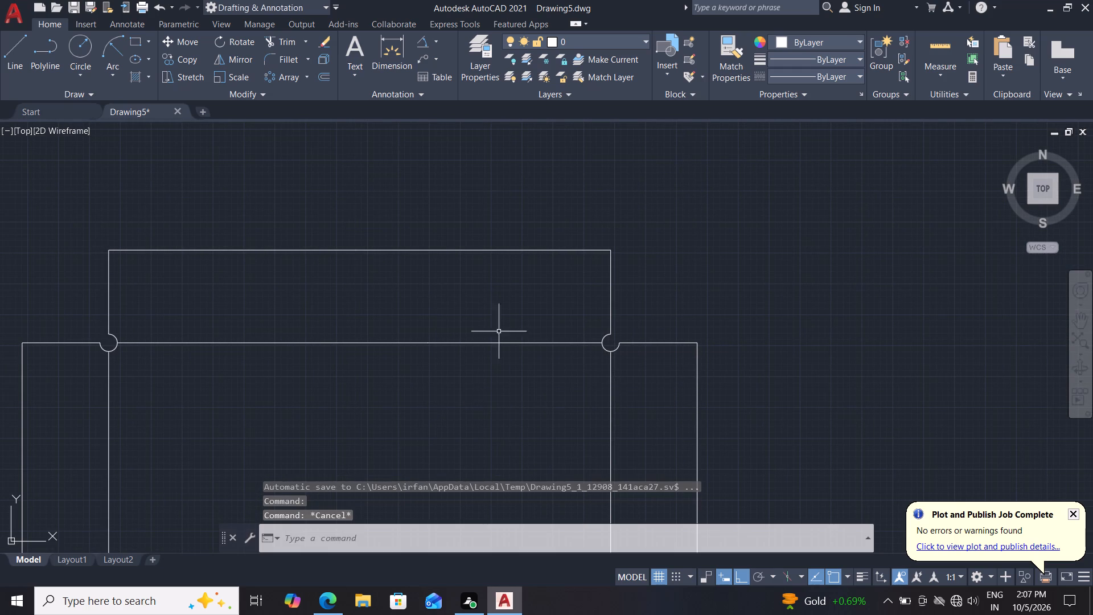
# Join the collinear segments of the inner horizontal line between the two upper corner reliefs into one line.
pyautogui.click(566, 333)
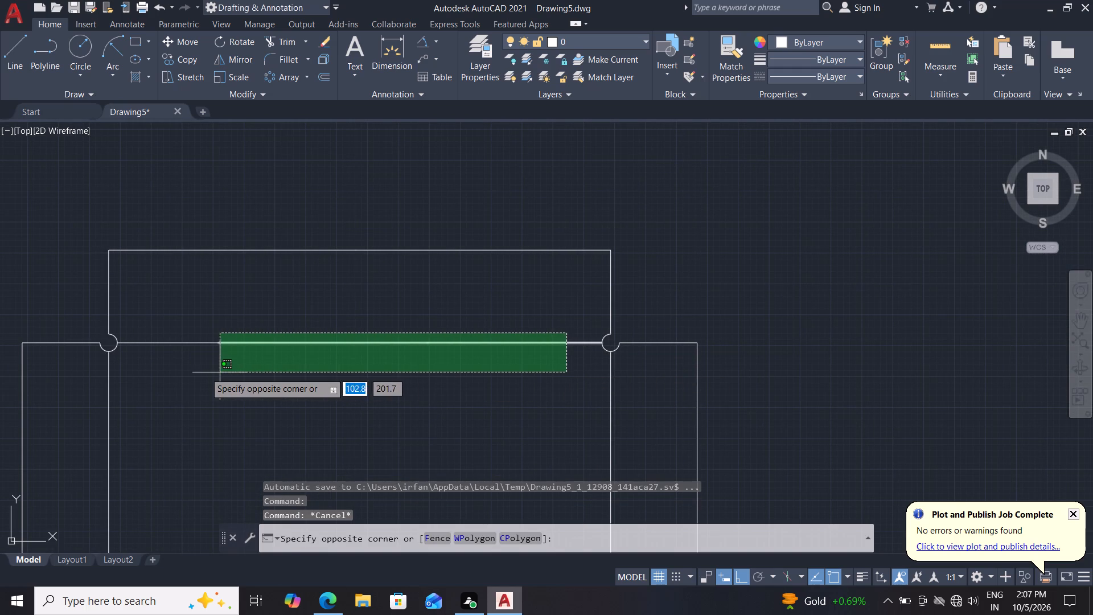
pyautogui.click(167, 372)
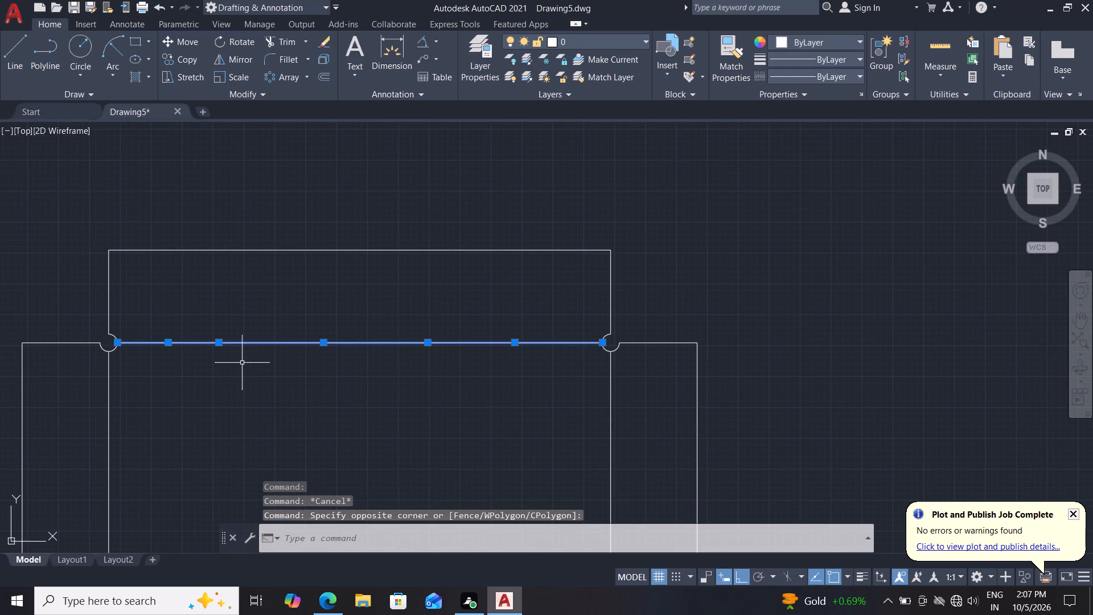
pyautogui.press('j')
pyautogui.press('Return')
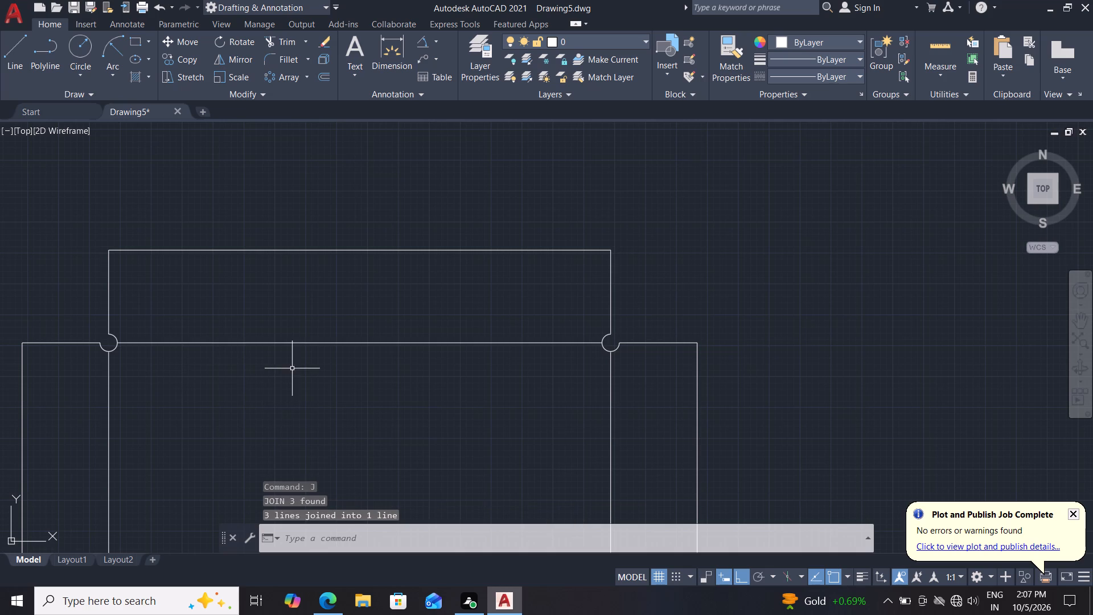
# Load the ACAD_ISO02W100 (ISO dash) linetype into the drawing.
pyautogui.click(353, 315)
pyautogui.click(317, 368)
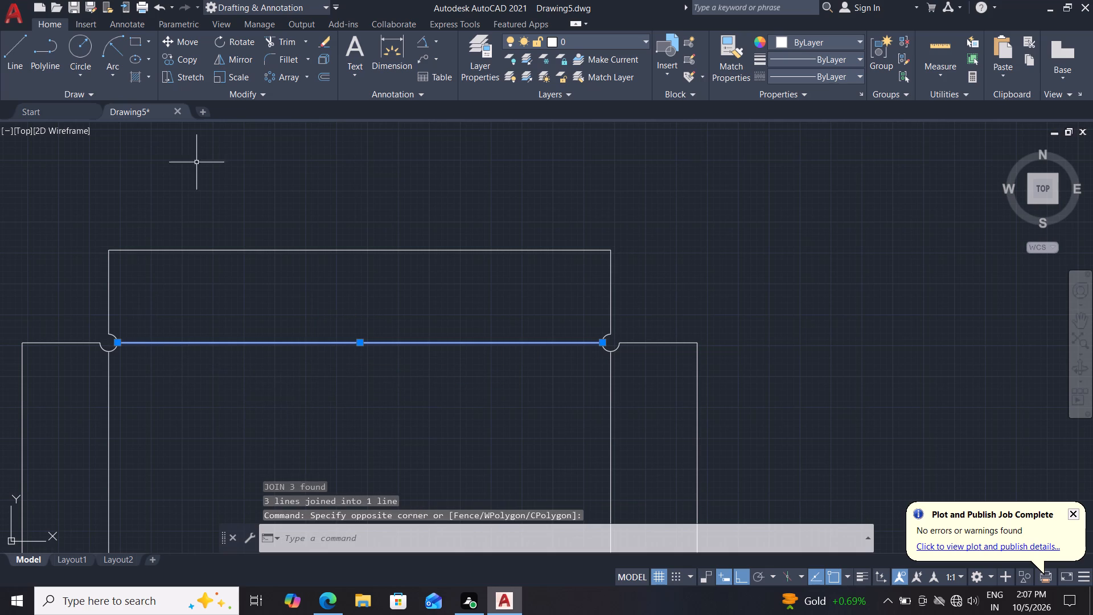
pyautogui.click(861, 77)
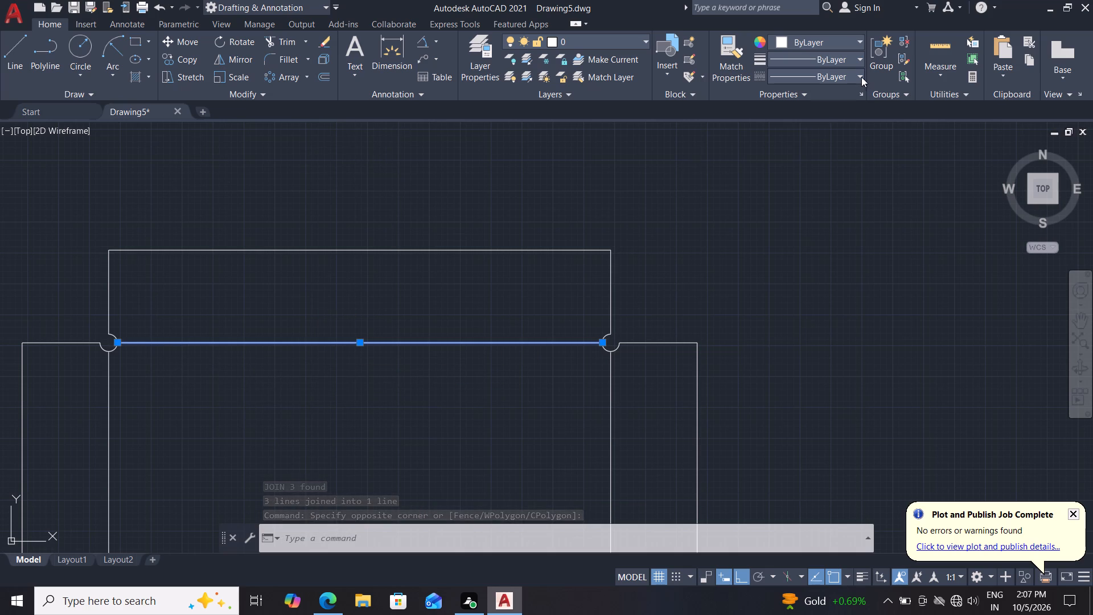
pyautogui.click(810, 150)
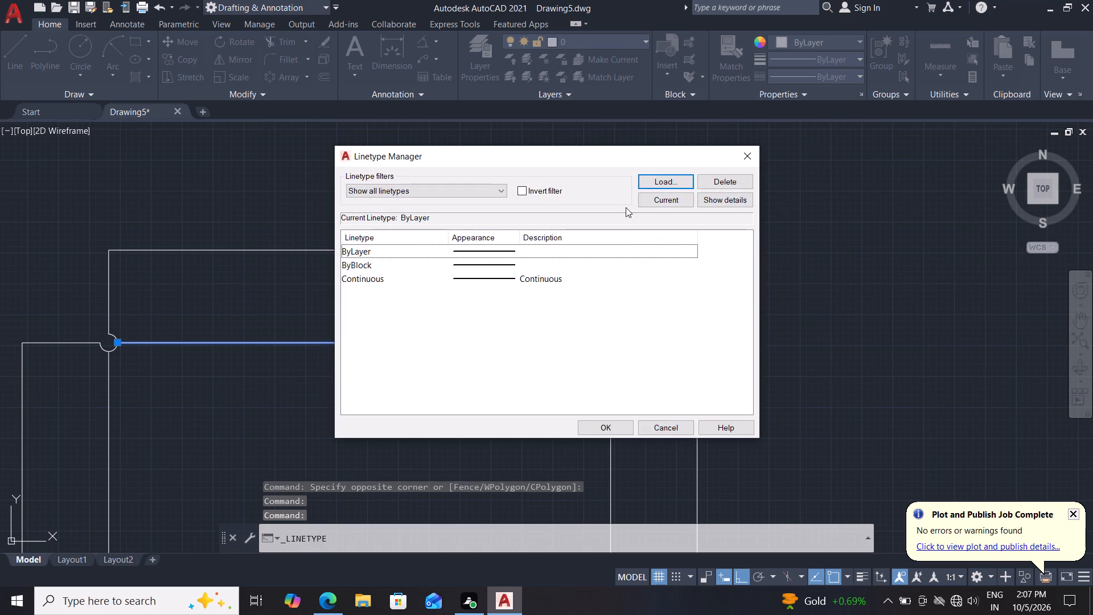
pyautogui.click(666, 178)
pyautogui.click(594, 269)
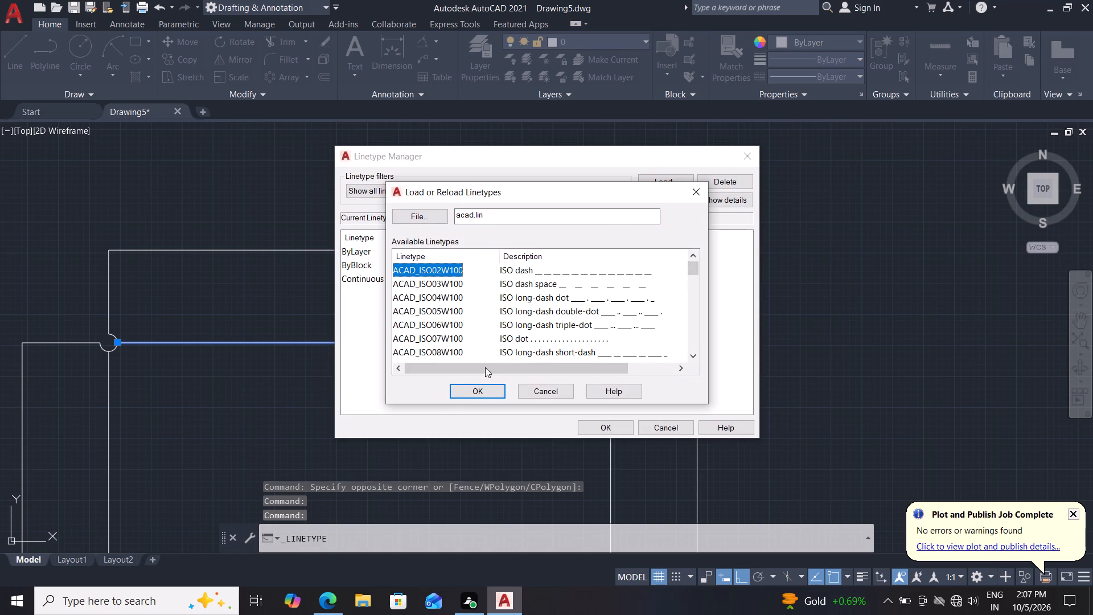
pyautogui.click(449, 392)
pyautogui.click(470, 387)
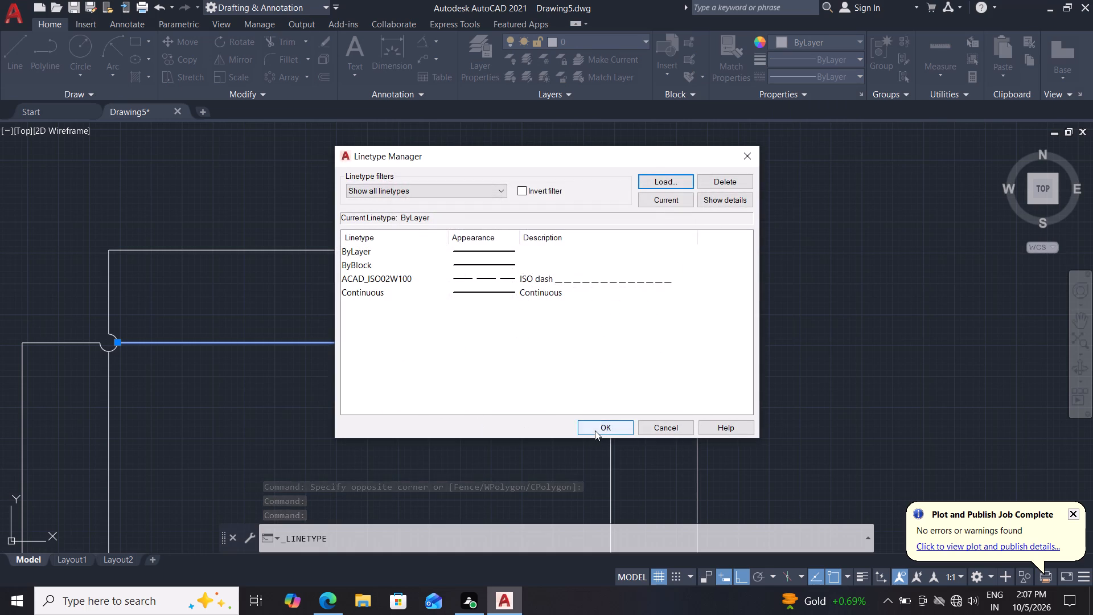
pyautogui.click(595, 430)
# Set the linetype of the inner horizontal line between the upper corner reliefs to ACAD_ISO02W100.
pyautogui.click(513, 334)
pyautogui.click(442, 386)
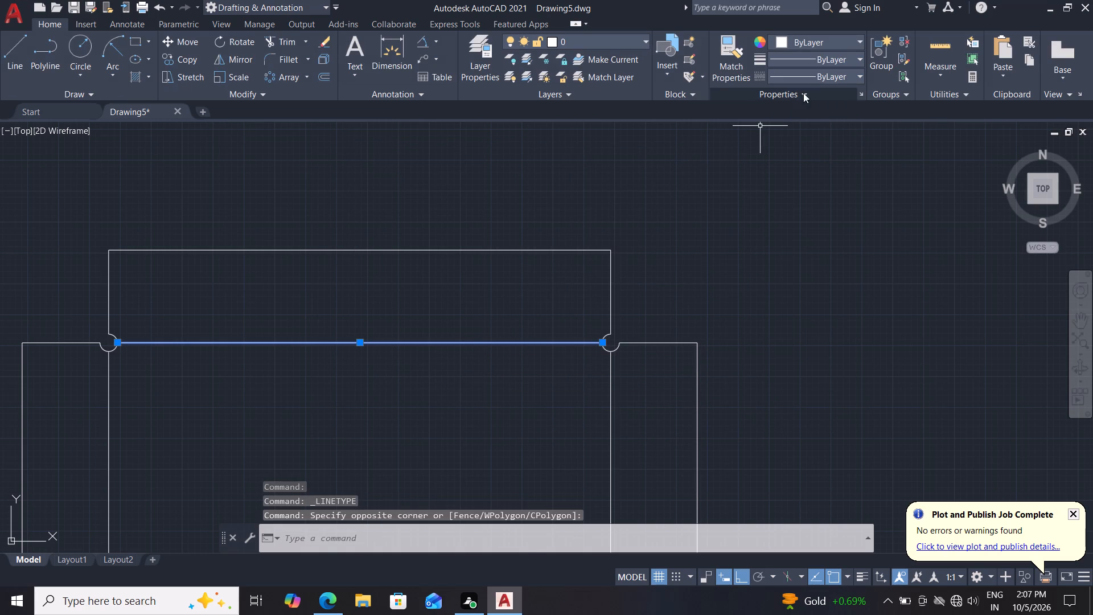
pyautogui.click(819, 83)
pyautogui.click(810, 126)
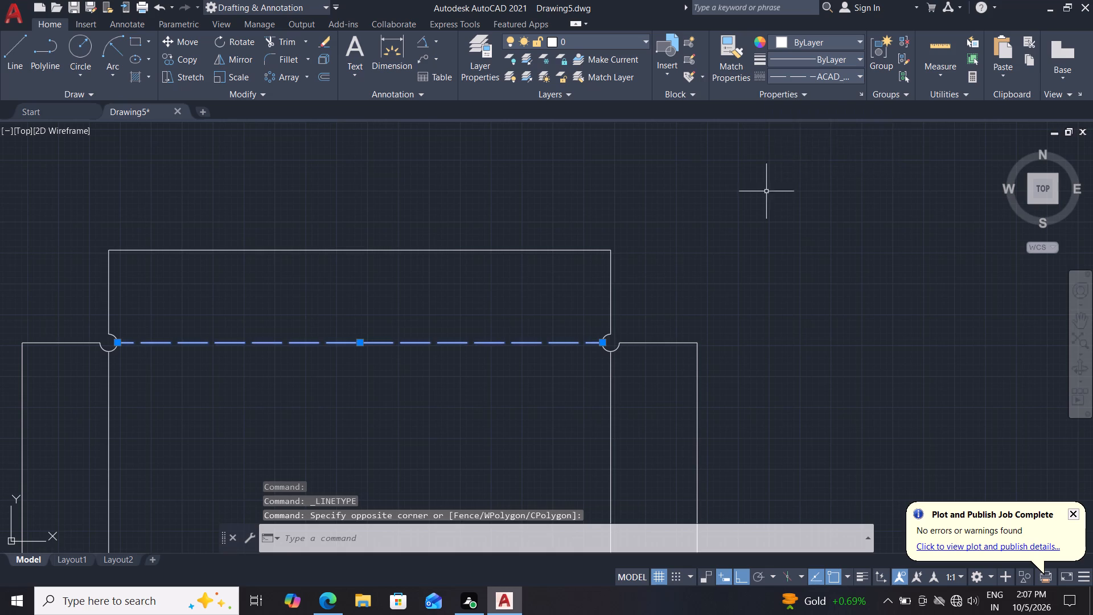
pyautogui.moveTo(456, 416); pyautogui.dragTo(519, 389, button='middle')
pyautogui.press('Escape')
pyautogui.press('Escape')
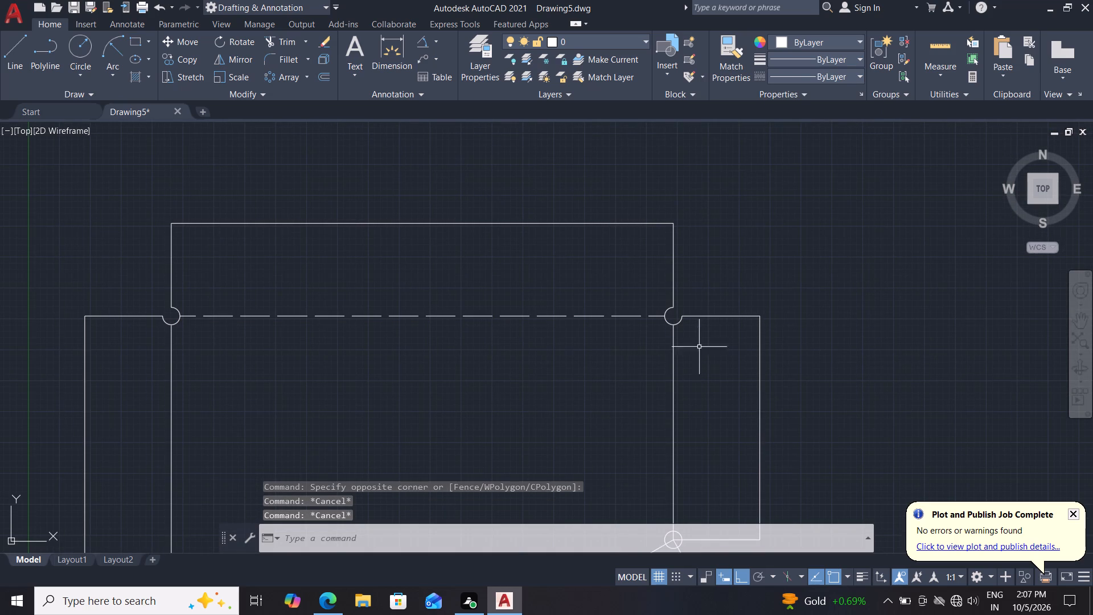
# Set the linetype of the right inner vertical line to ACAD_ISO02W100.
pyautogui.moveTo(517, 486); pyautogui.dragTo(550, 323, button='middle')
pyautogui.moveTo(483, 423); pyautogui.dragTo(549, 257, button='middle')
pyautogui.scroll(1, 549, 258)
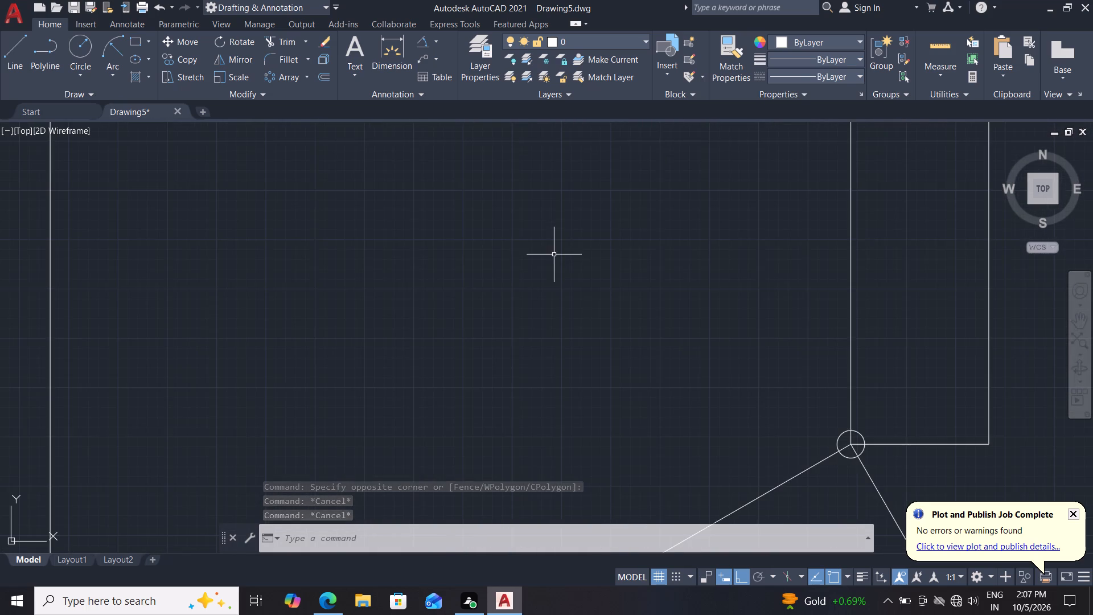
pyautogui.scroll(-1, 554, 267)
pyautogui.click(751, 219)
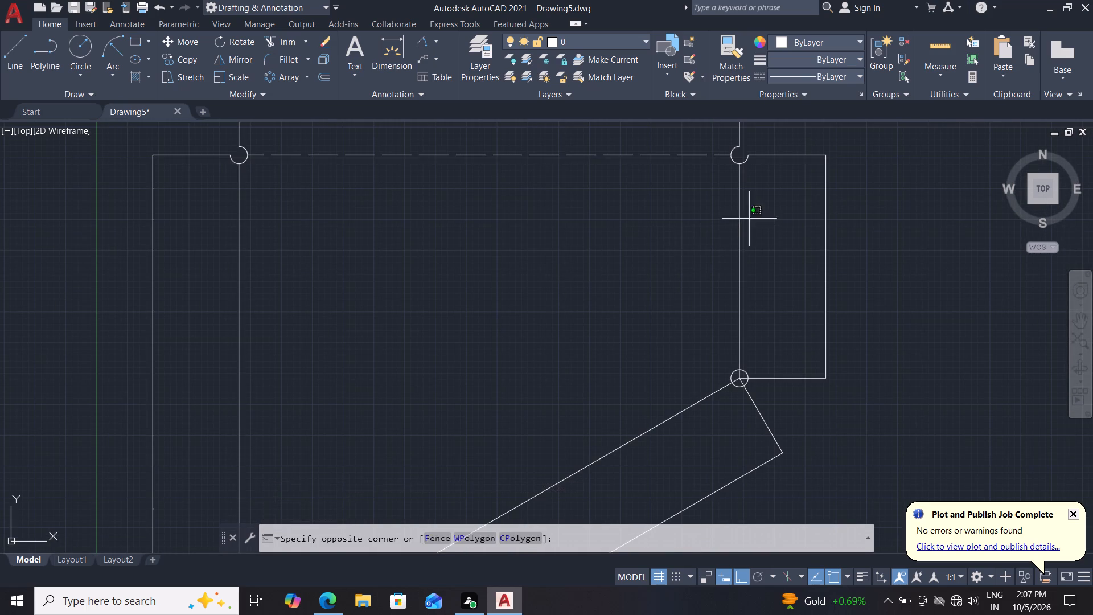
pyautogui.click(695, 254)
pyautogui.click(823, 80)
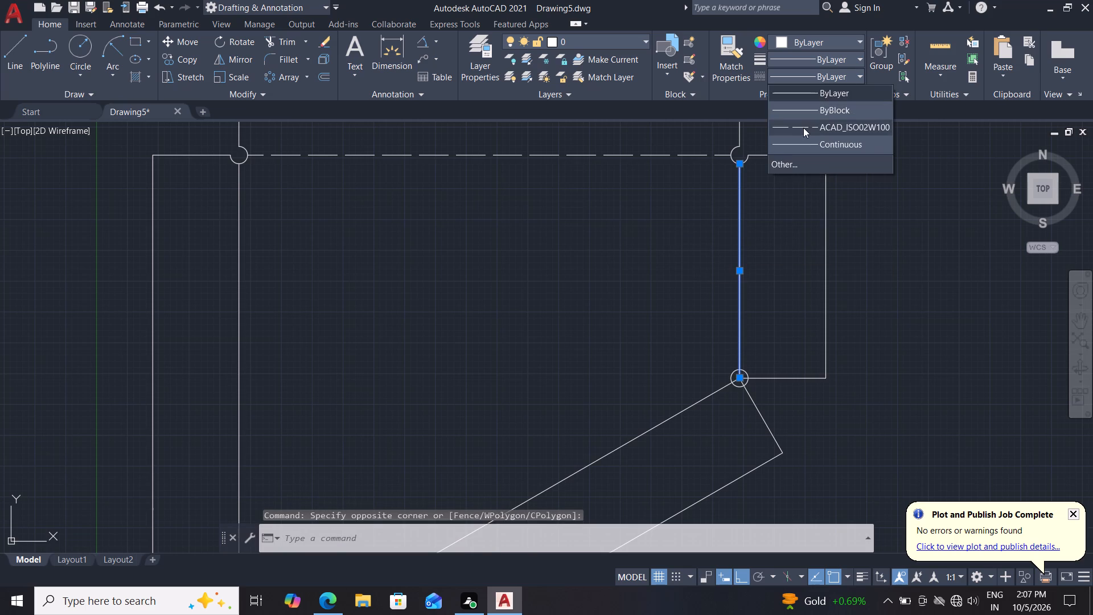
pyautogui.click(803, 128)
pyautogui.moveTo(580, 301); pyautogui.dragTo(590, 292, button='middle')
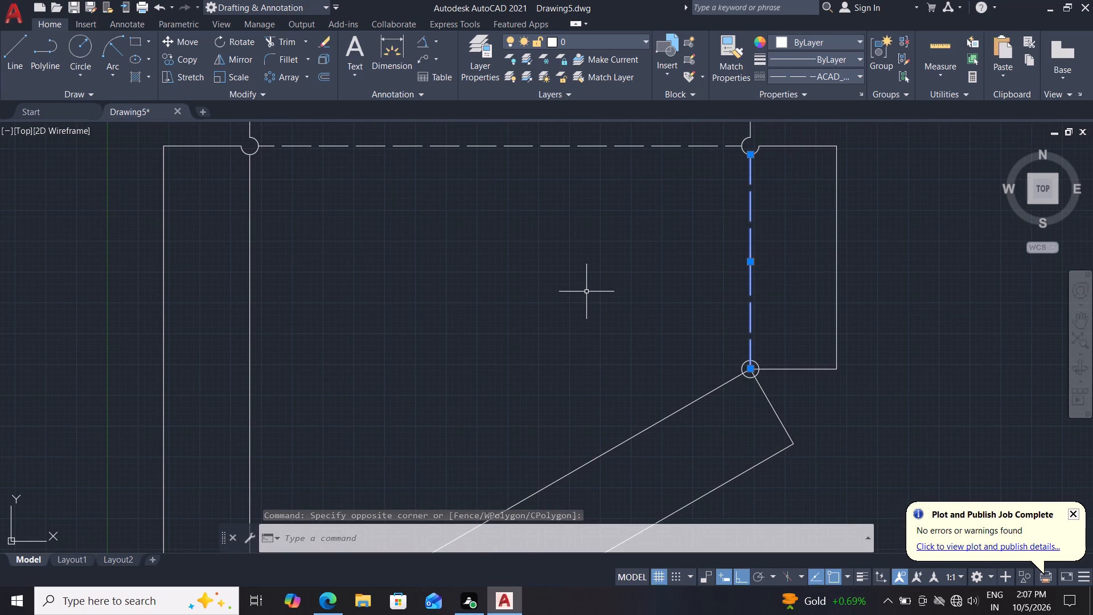
pyautogui.press('Escape')
pyautogui.press('Escape')
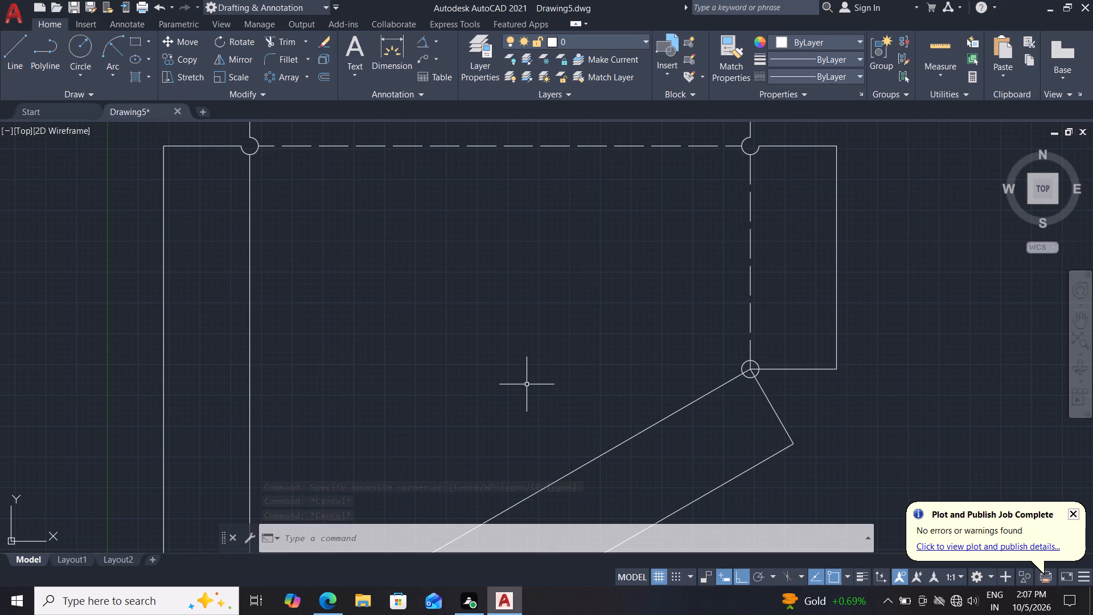
# Set the linetype of the left inner vertical line to ACAD_ISO02W100.
pyautogui.moveTo(513, 419); pyautogui.dragTo(567, 381, button='middle')
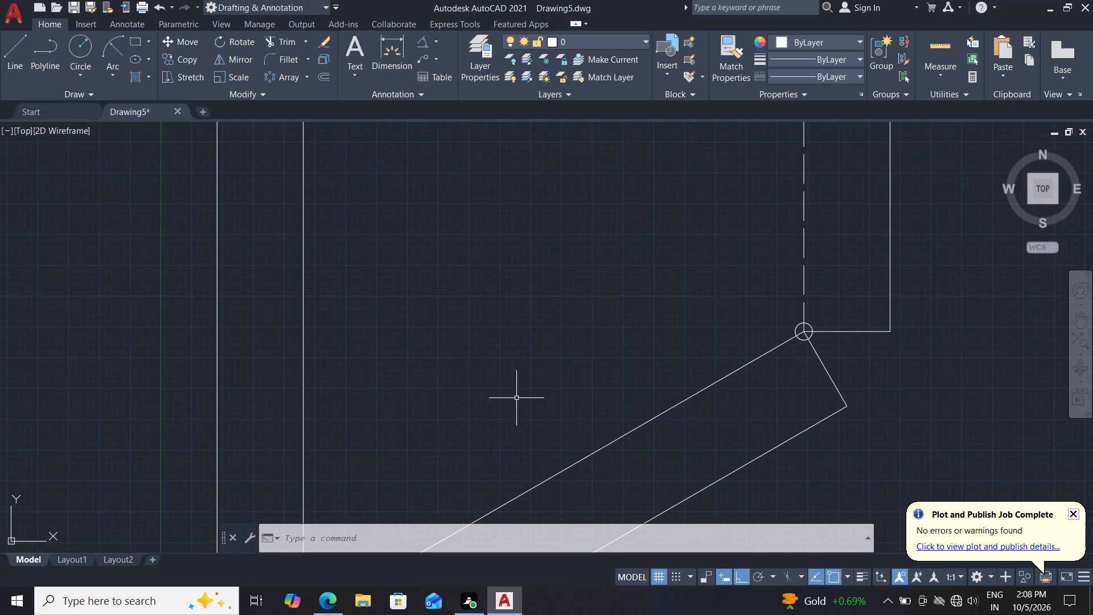
pyautogui.moveTo(478, 399); pyautogui.dragTo(586, 321, button='middle')
pyautogui.scroll(-2, 579, 325)
pyautogui.click(531, 330)
pyautogui.click(500, 341)
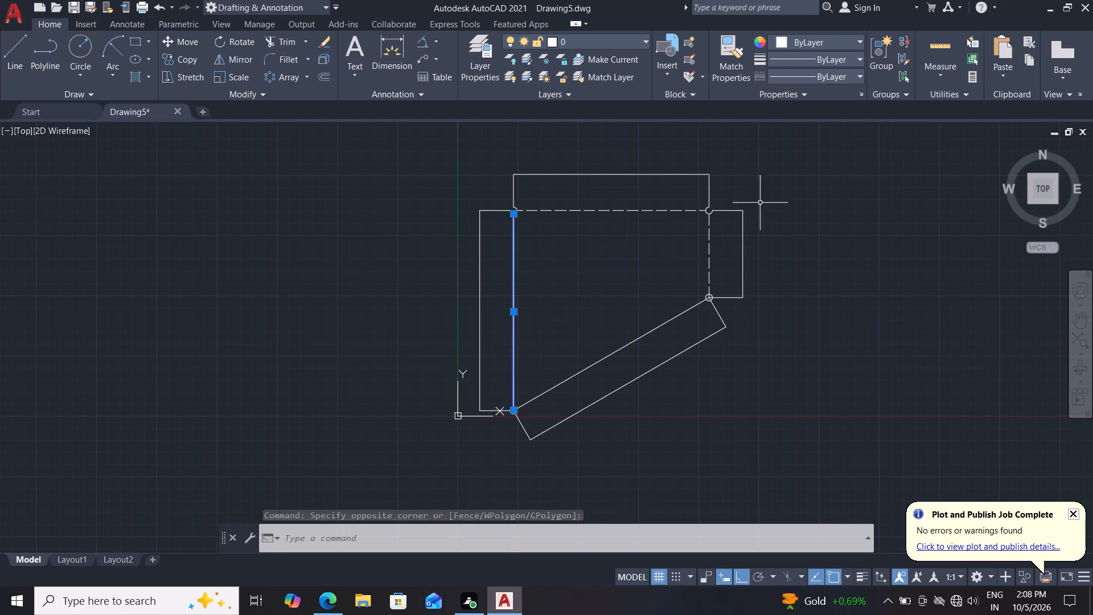
pyautogui.click(833, 71)
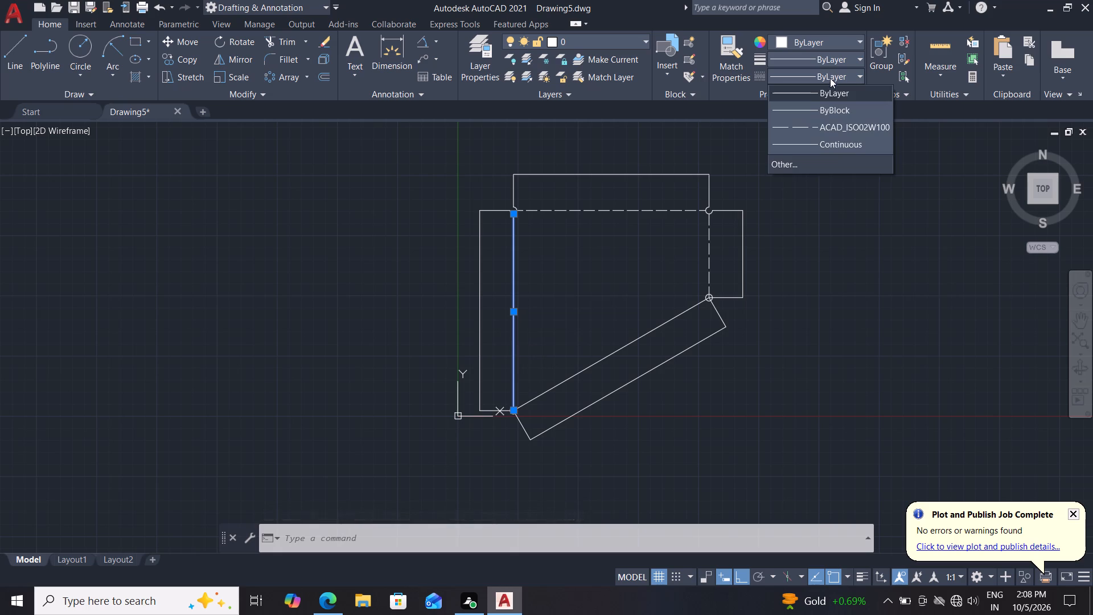
pyautogui.click(825, 126)
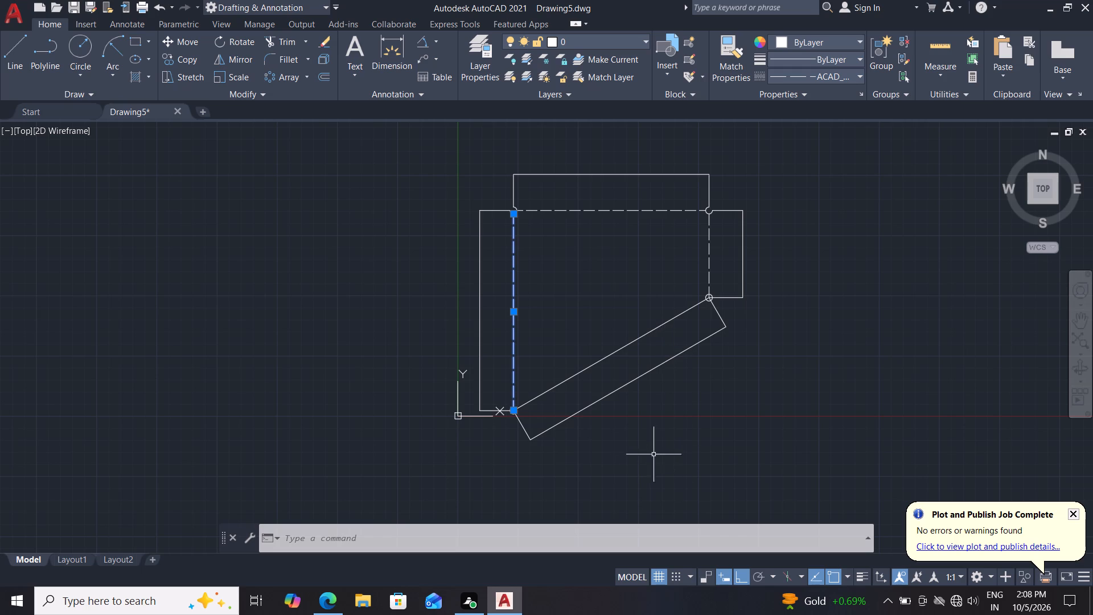
pyautogui.press('Escape')
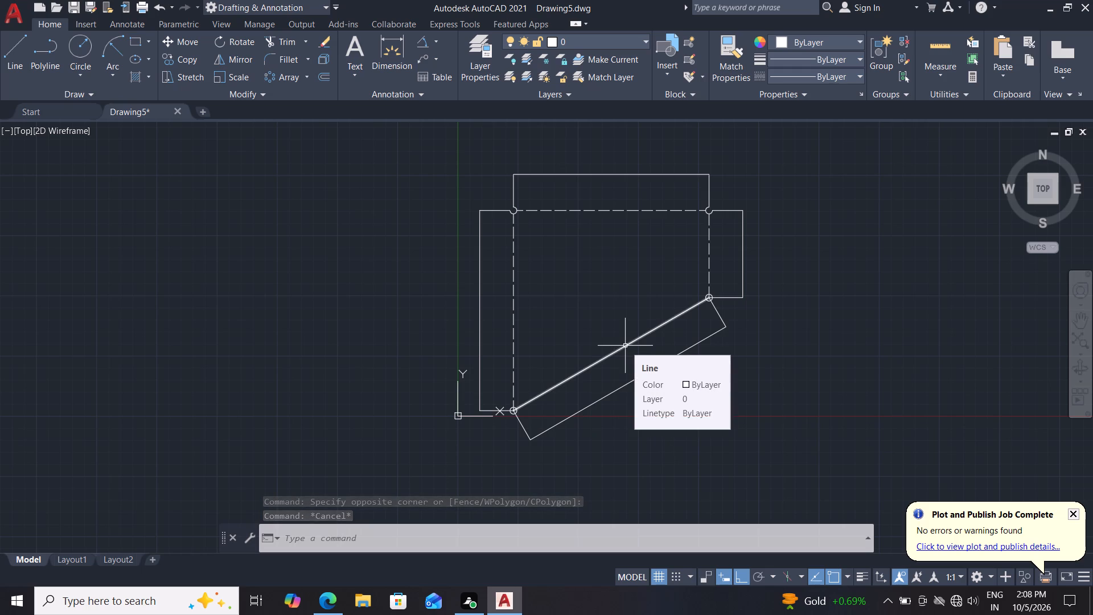
# Set the linetype of the sloped line between the two lower relief circles to ACAD_ISO02W100.
pyautogui.scroll(1, 590, 358)
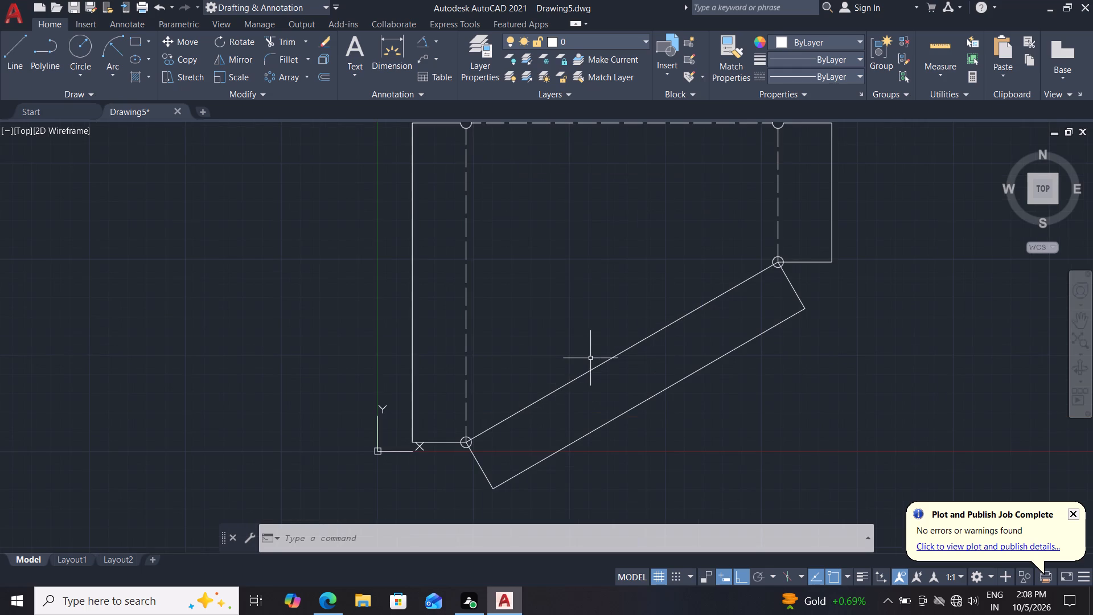
pyautogui.click(590, 358)
pyautogui.click(569, 402)
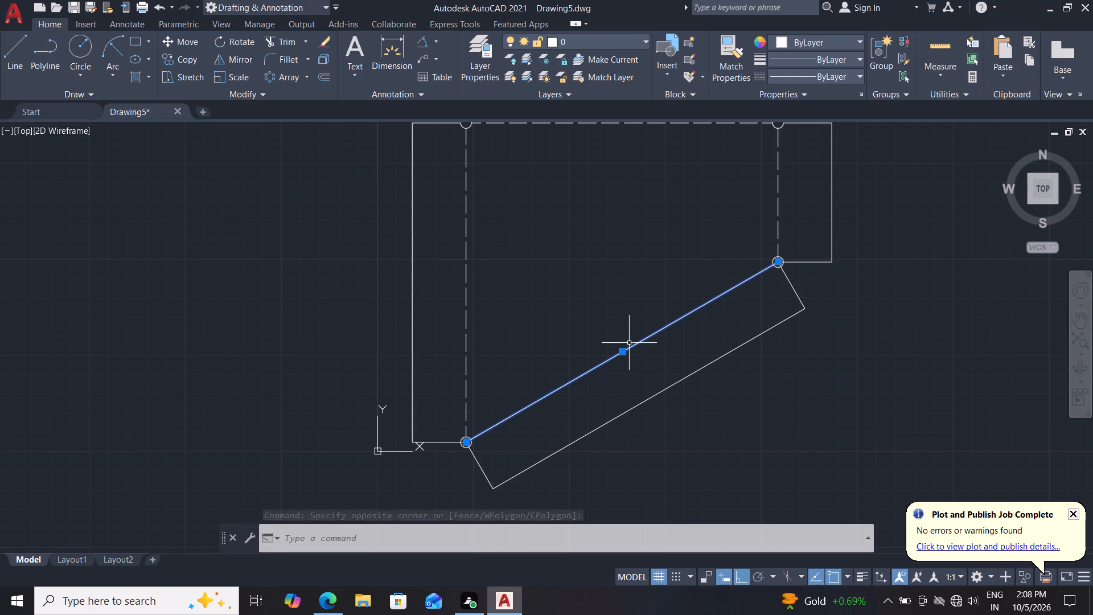
pyautogui.click(828, 73)
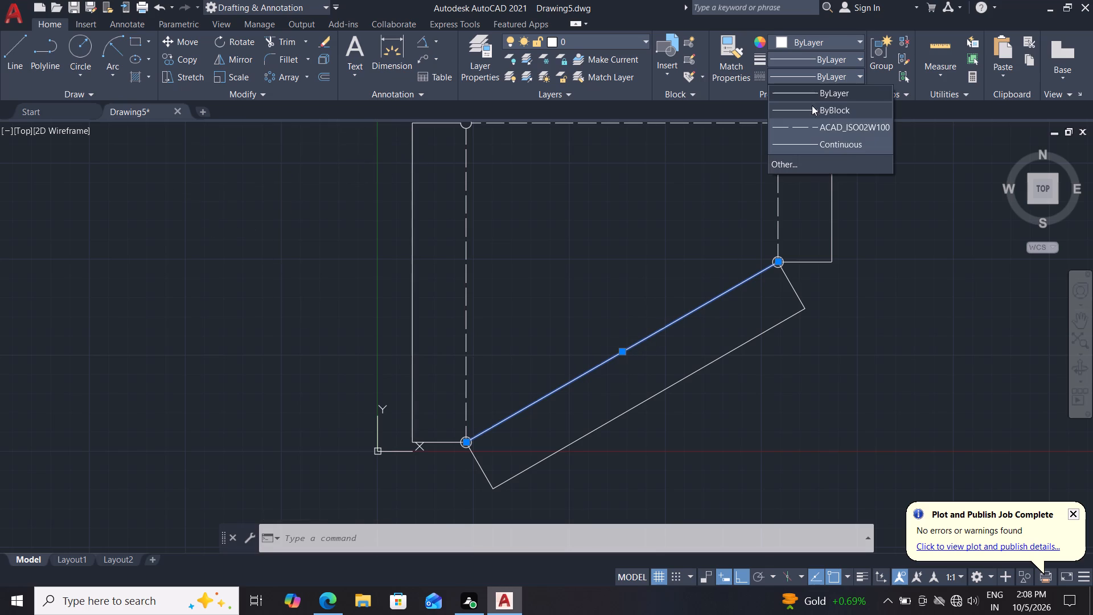
pyautogui.click(806, 120)
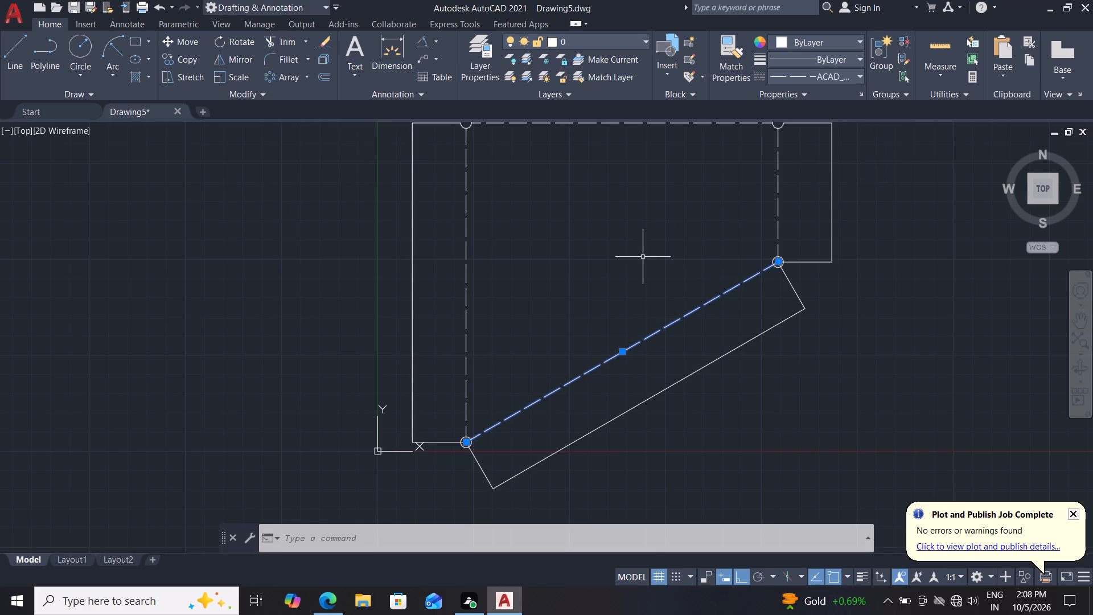
pyautogui.press('Escape')
pyautogui.press('Escape')
pyautogui.press('Escape')
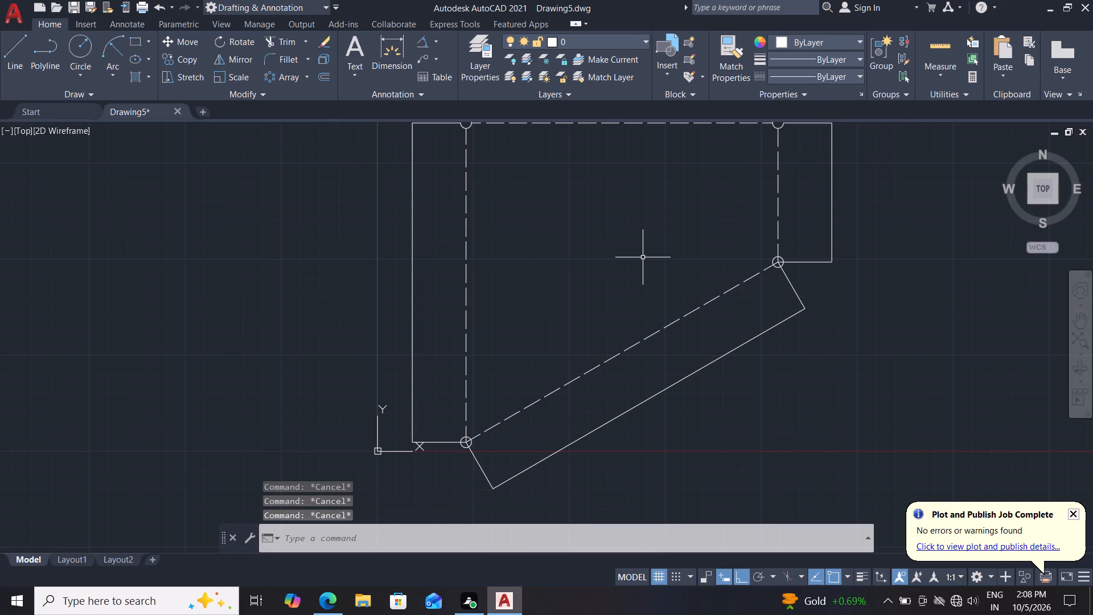
# Add an angular dimension between the right flange's bottom edge and the adjacent upper end edge of the sloped flange.
pyautogui.scroll(3, 525, 391)
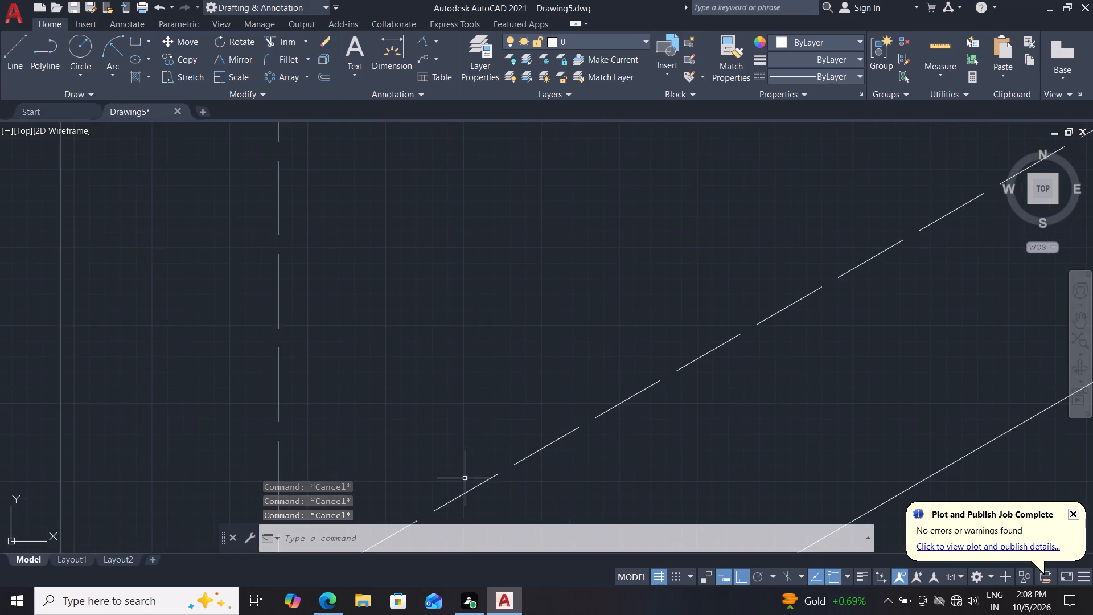
pyautogui.moveTo(467, 468); pyautogui.dragTo(615, 310, button='middle')
pyautogui.scroll(1, 443, 538)
pyautogui.moveTo(482, 489); pyautogui.dragTo(490, 478, button='middle')
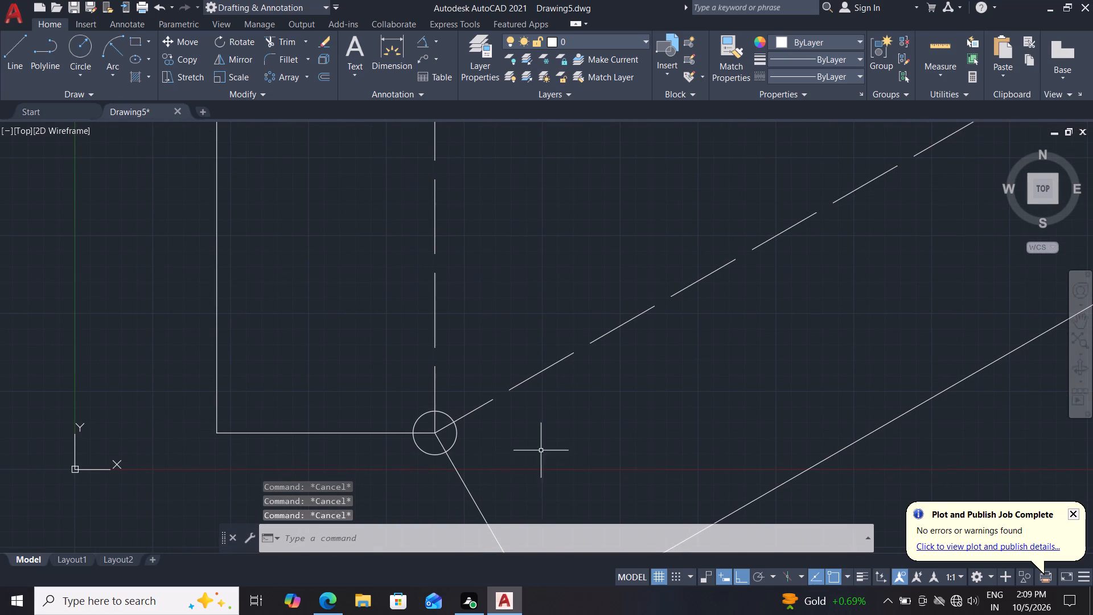
pyautogui.scroll(-2, 553, 445)
pyautogui.moveTo(706, 401); pyautogui.dragTo(613, 476, button='middle')
pyautogui.scroll(-2, 681, 418)
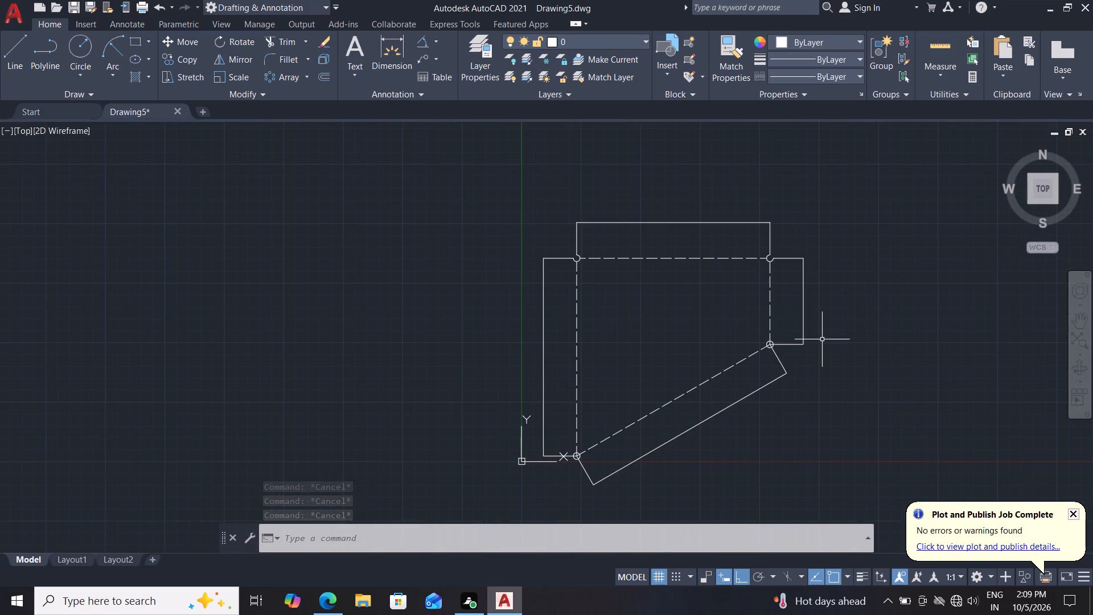
pyautogui.scroll(1, 822, 339)
pyautogui.moveTo(665, 432); pyautogui.dragTo(695, 366, button='middle')
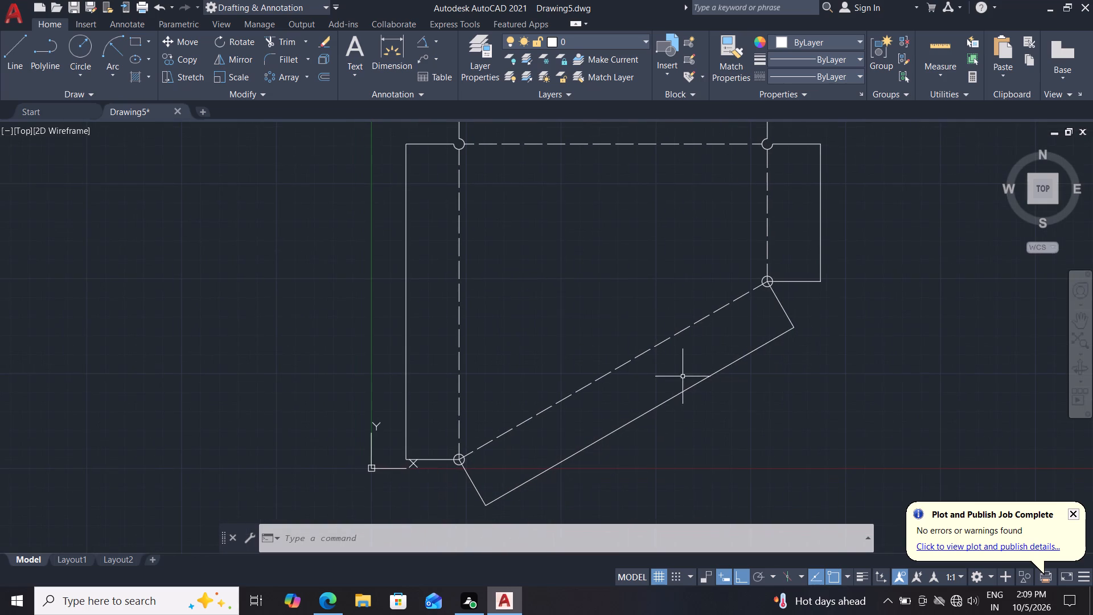
pyautogui.click(433, 45)
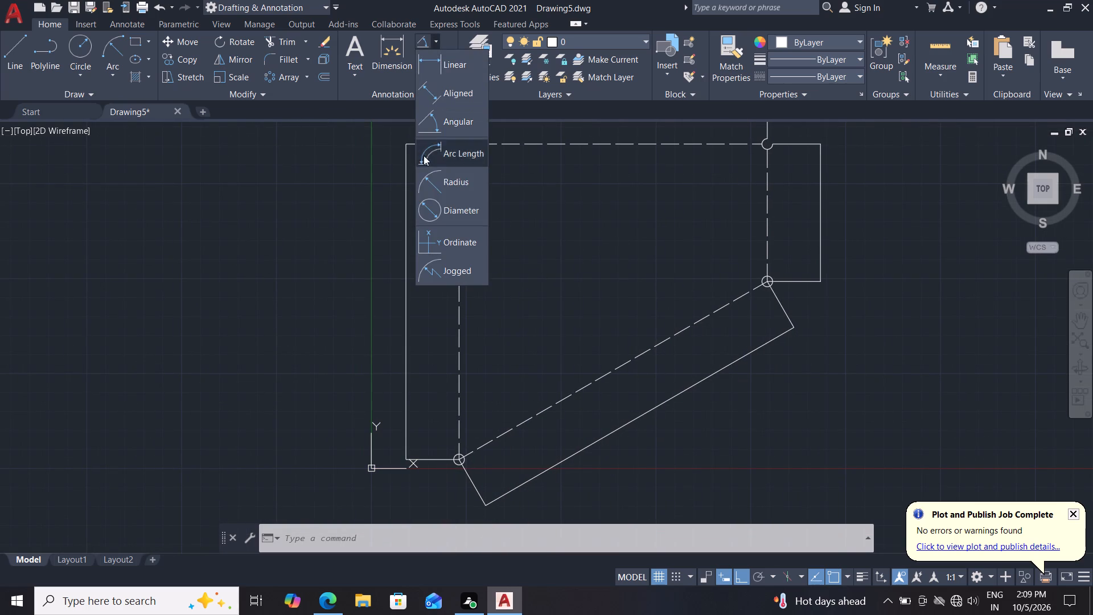
pyautogui.click(435, 127)
pyautogui.scroll(1, 792, 326)
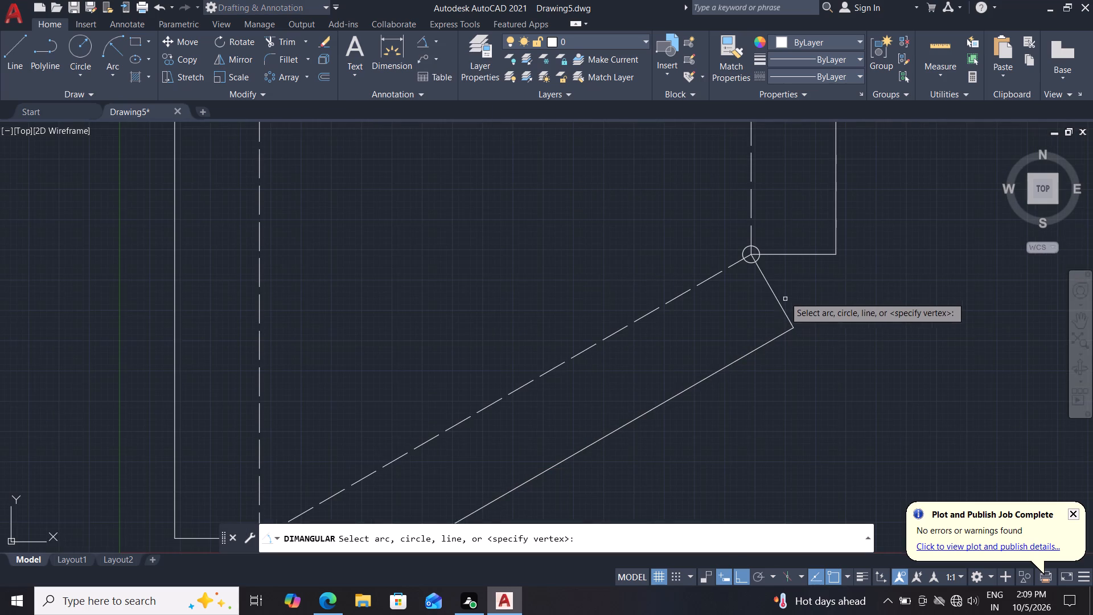
pyautogui.click(772, 292)
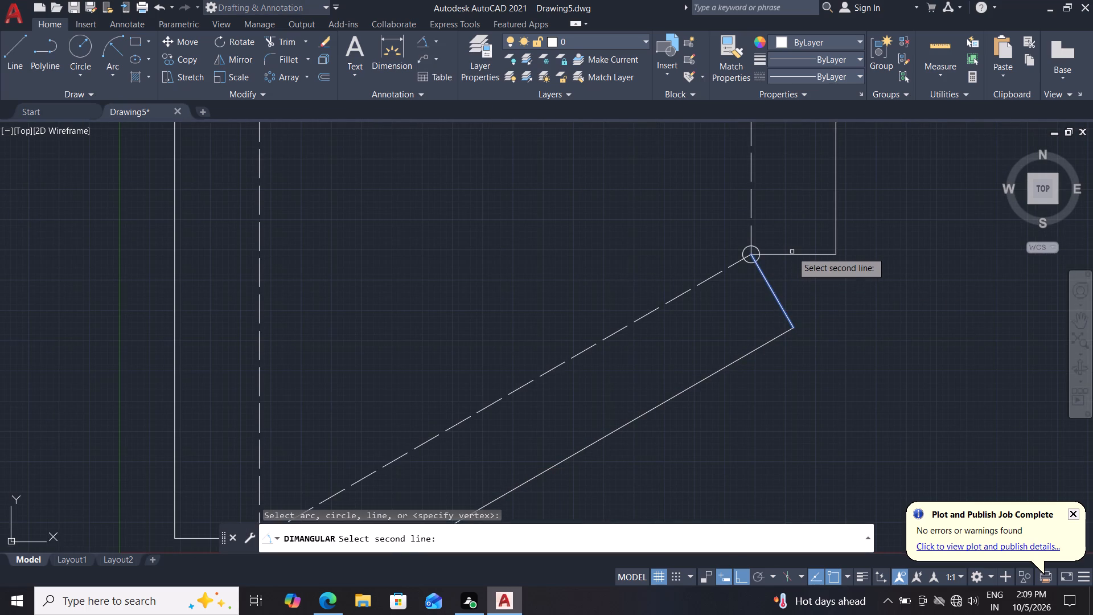
pyautogui.click(789, 254)
pyautogui.click(800, 292)
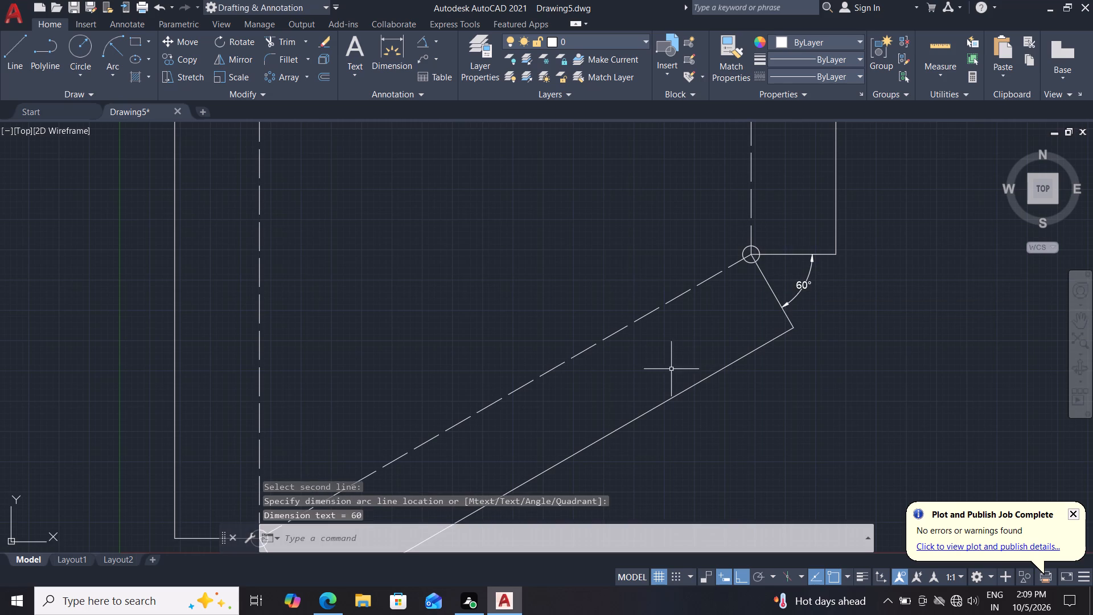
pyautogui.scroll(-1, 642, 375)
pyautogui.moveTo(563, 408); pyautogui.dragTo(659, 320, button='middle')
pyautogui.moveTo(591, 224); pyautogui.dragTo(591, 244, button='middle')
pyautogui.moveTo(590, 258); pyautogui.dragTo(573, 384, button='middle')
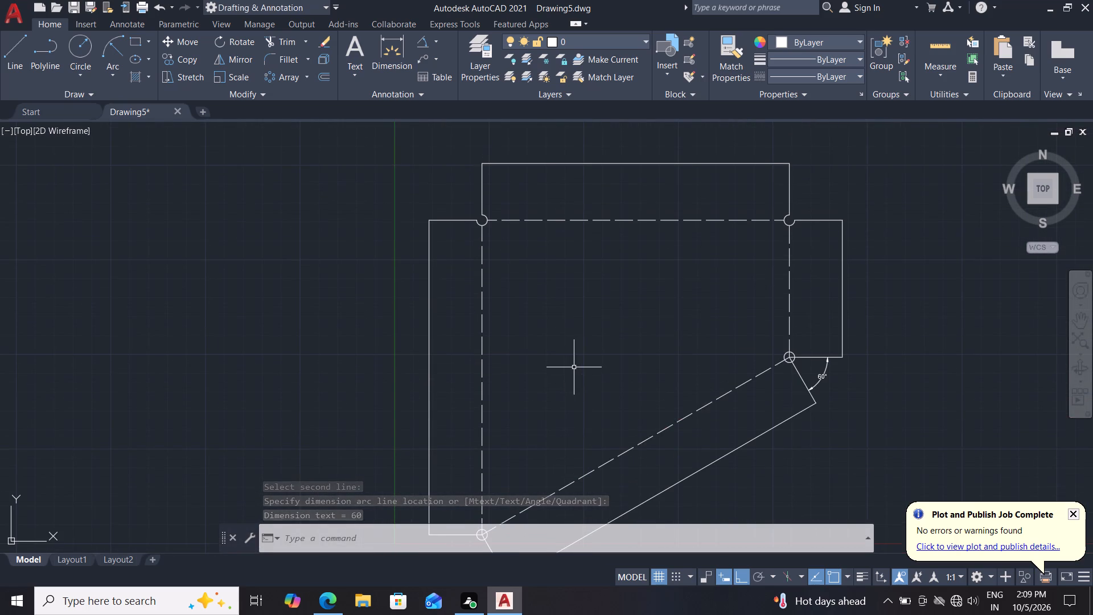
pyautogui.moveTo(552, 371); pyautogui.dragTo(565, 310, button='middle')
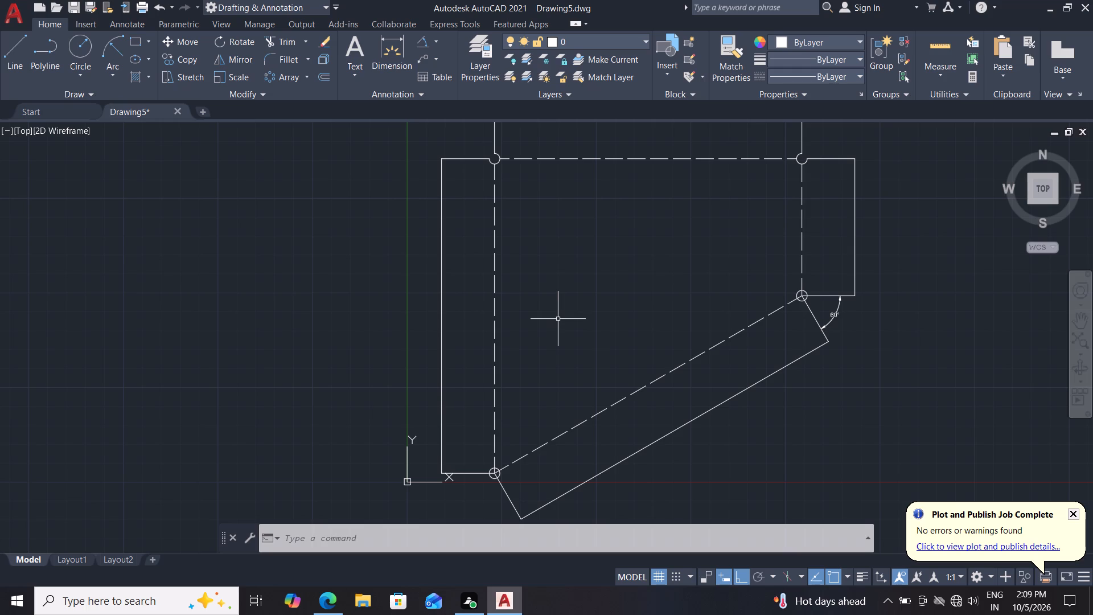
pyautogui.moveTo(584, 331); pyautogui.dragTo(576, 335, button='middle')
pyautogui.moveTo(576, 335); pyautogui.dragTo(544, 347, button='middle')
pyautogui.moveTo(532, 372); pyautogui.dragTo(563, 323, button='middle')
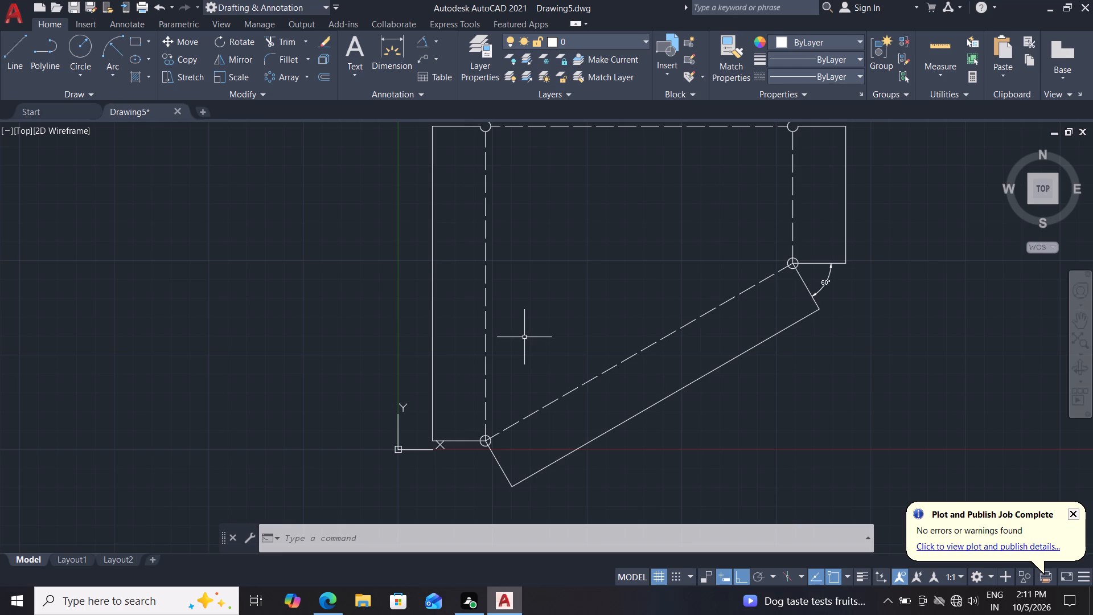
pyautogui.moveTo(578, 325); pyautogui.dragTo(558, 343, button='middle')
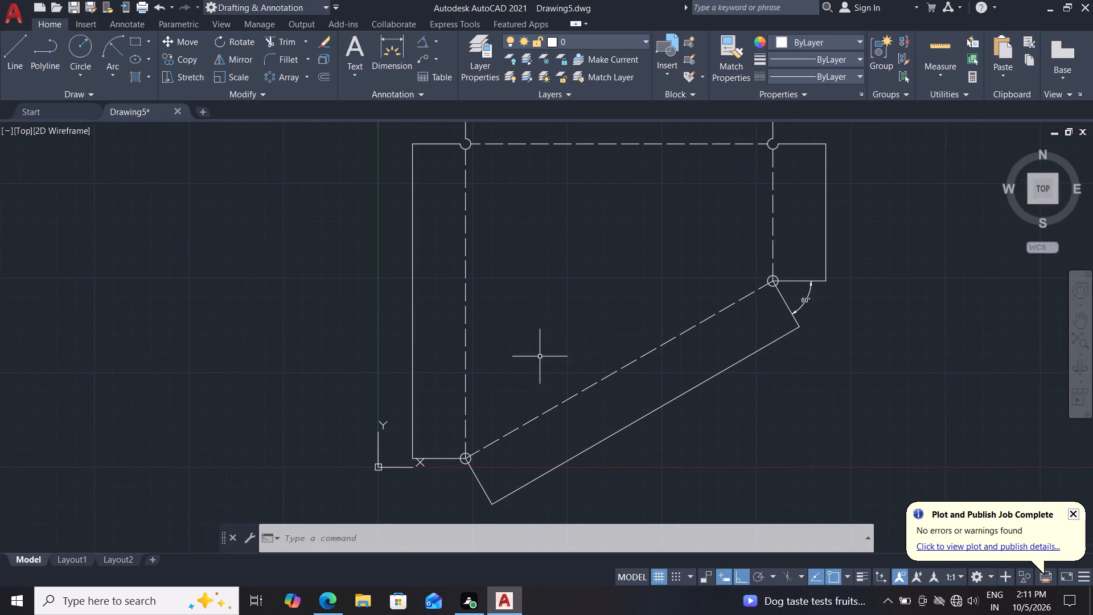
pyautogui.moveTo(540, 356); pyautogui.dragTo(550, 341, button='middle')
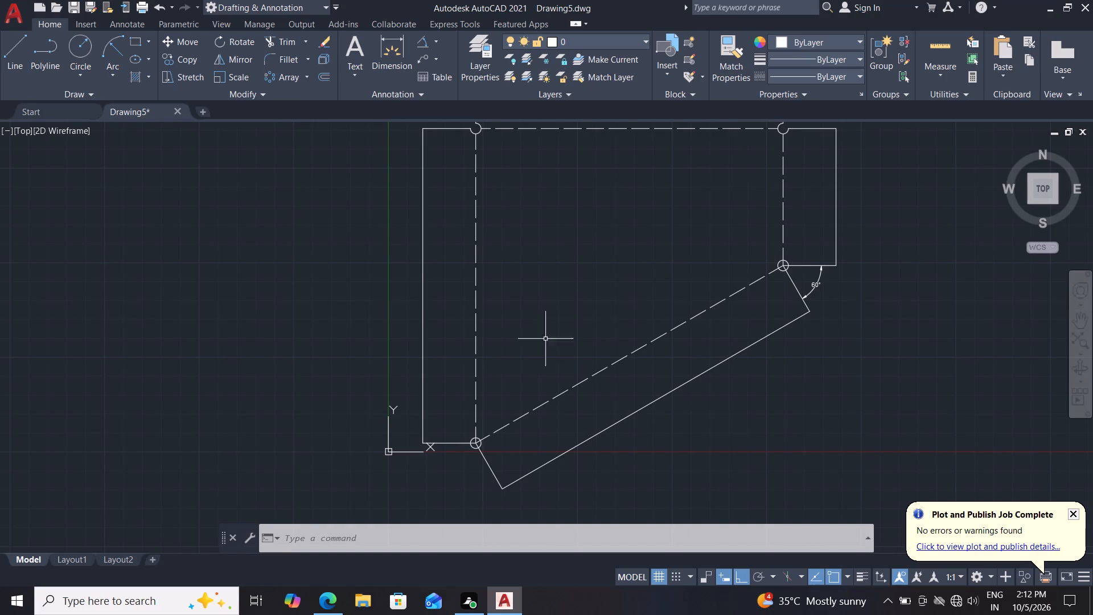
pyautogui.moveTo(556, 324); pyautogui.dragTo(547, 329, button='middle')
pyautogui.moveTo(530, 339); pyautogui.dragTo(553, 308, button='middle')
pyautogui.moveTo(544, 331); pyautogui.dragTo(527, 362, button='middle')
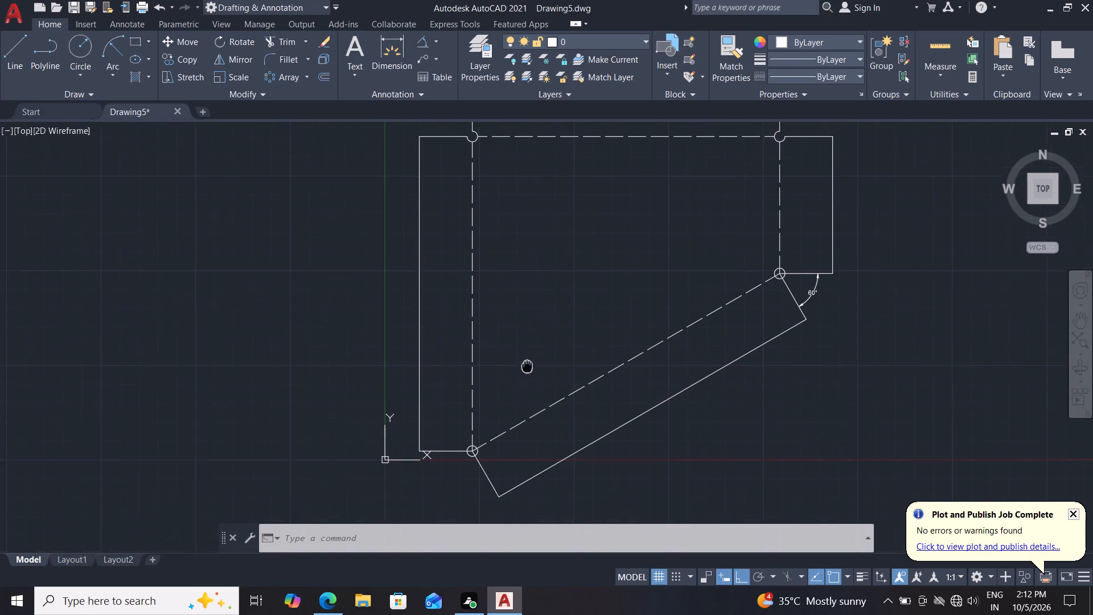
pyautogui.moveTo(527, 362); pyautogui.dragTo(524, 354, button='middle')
# Add an angular dimension between the left flange's bottom edge and the adjacent lower end edge of the sloped flange.
pyautogui.click(426, 44)
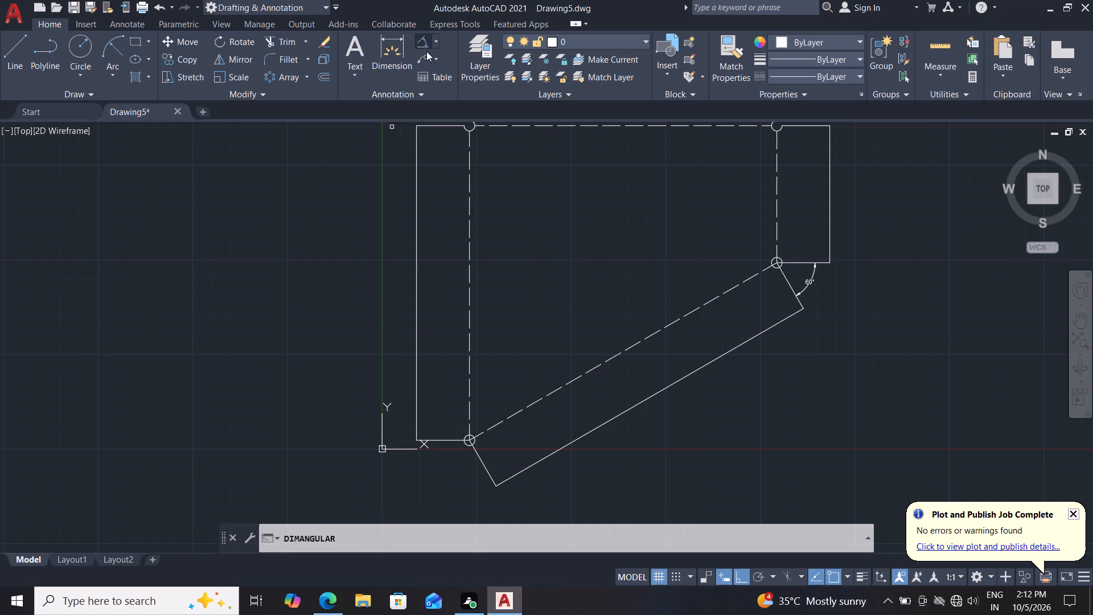
pyautogui.click(453, 439)
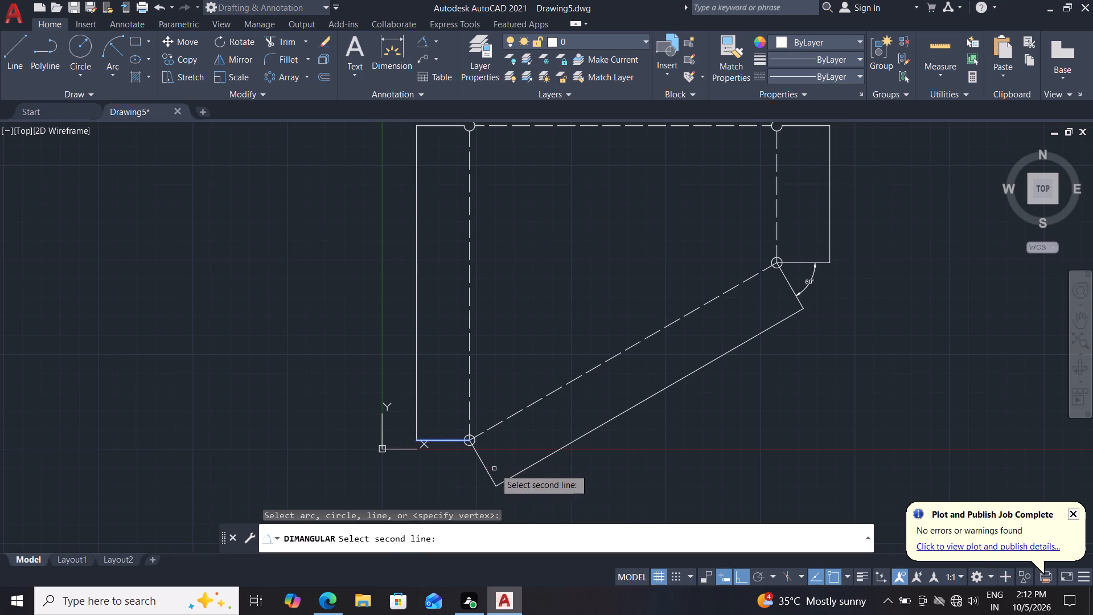
pyautogui.click(487, 468)
pyautogui.click(448, 481)
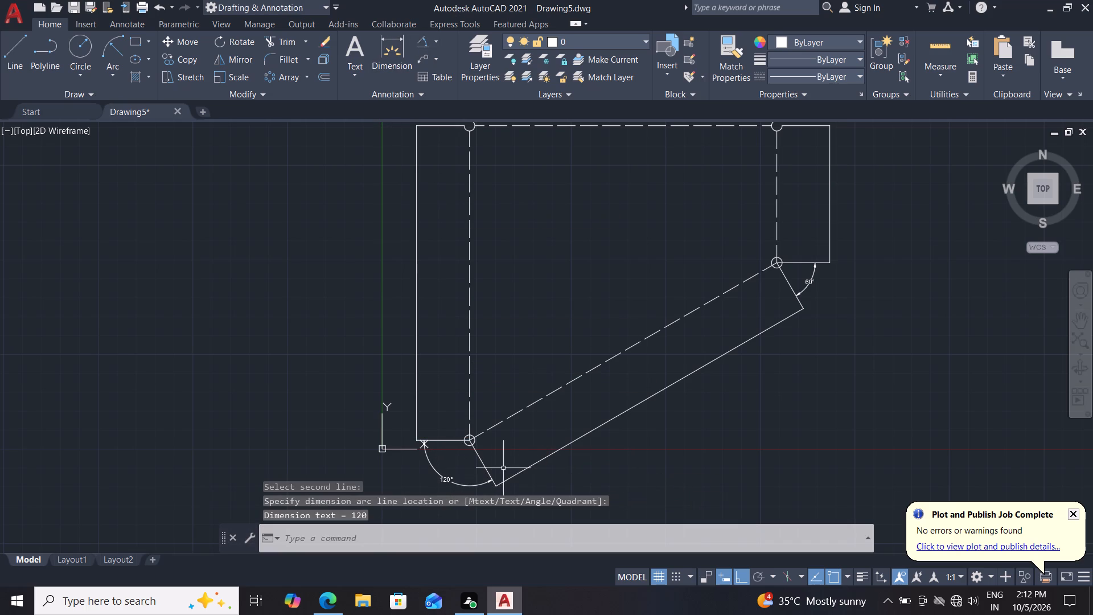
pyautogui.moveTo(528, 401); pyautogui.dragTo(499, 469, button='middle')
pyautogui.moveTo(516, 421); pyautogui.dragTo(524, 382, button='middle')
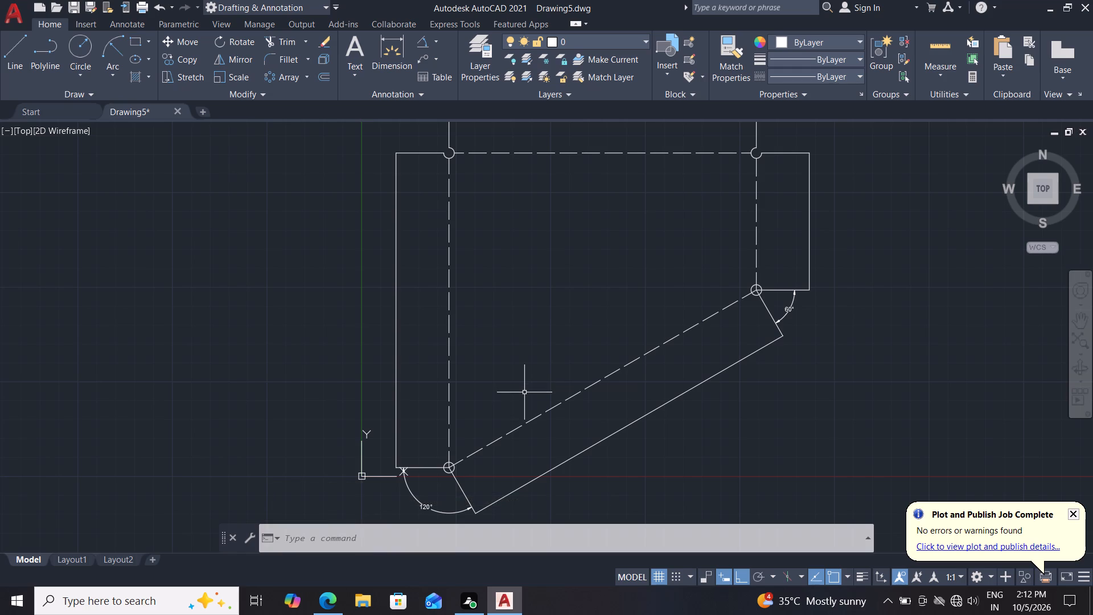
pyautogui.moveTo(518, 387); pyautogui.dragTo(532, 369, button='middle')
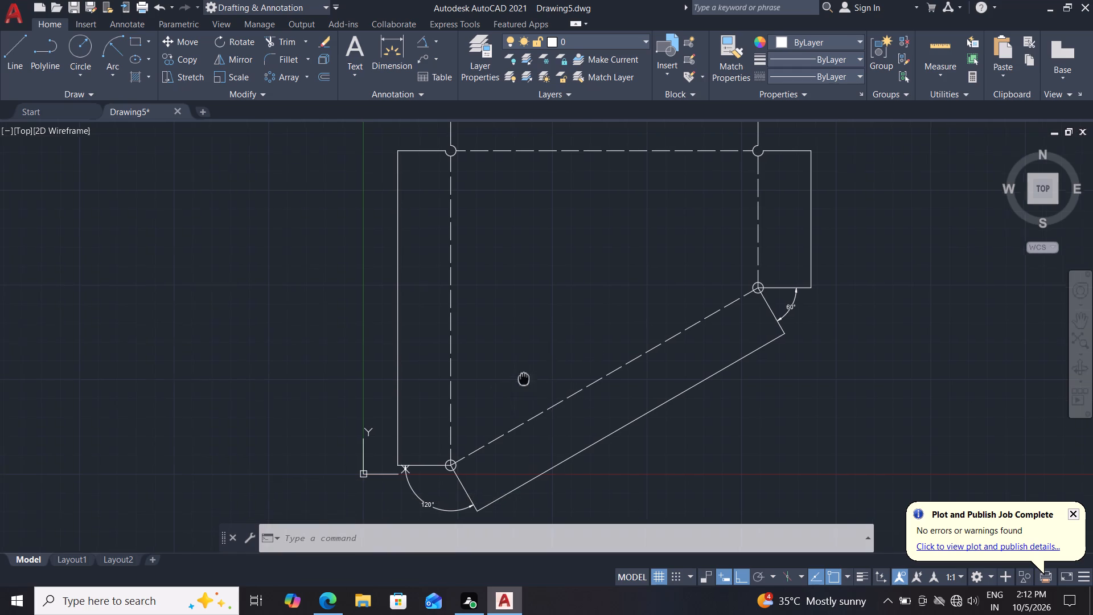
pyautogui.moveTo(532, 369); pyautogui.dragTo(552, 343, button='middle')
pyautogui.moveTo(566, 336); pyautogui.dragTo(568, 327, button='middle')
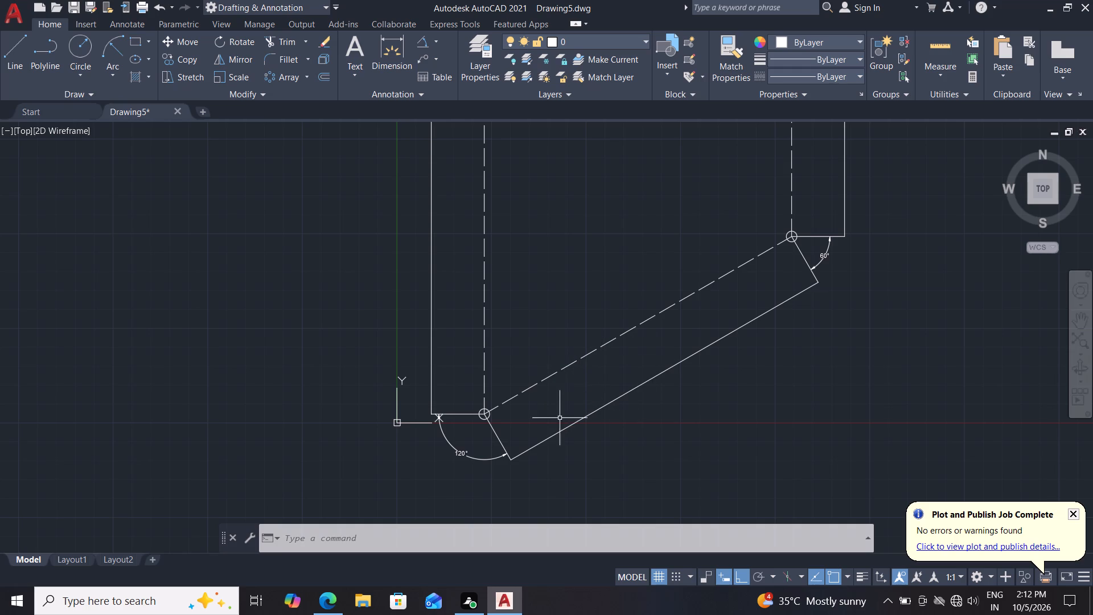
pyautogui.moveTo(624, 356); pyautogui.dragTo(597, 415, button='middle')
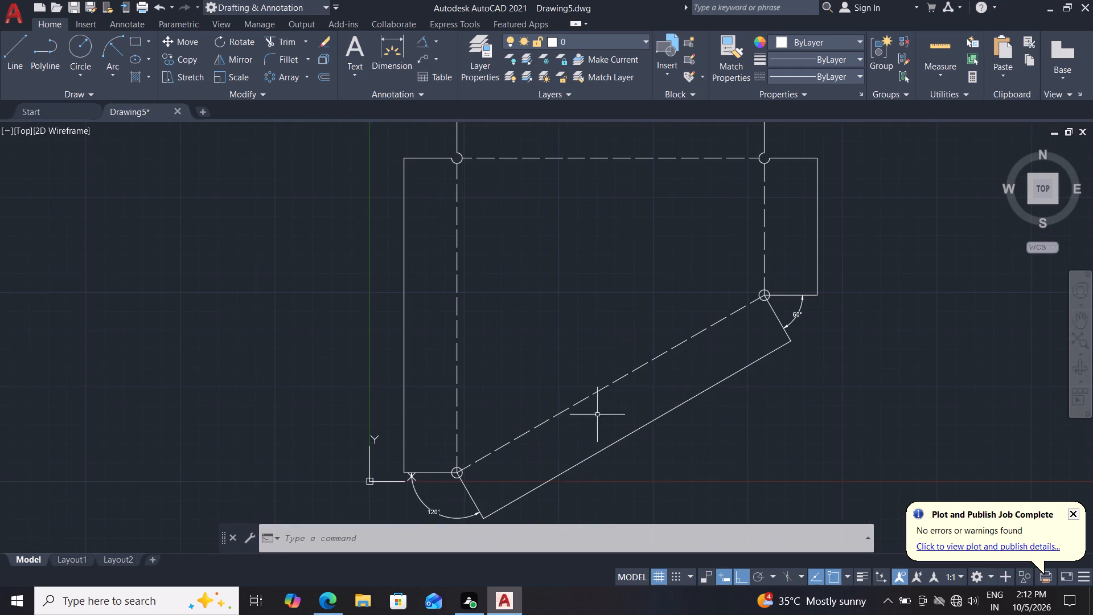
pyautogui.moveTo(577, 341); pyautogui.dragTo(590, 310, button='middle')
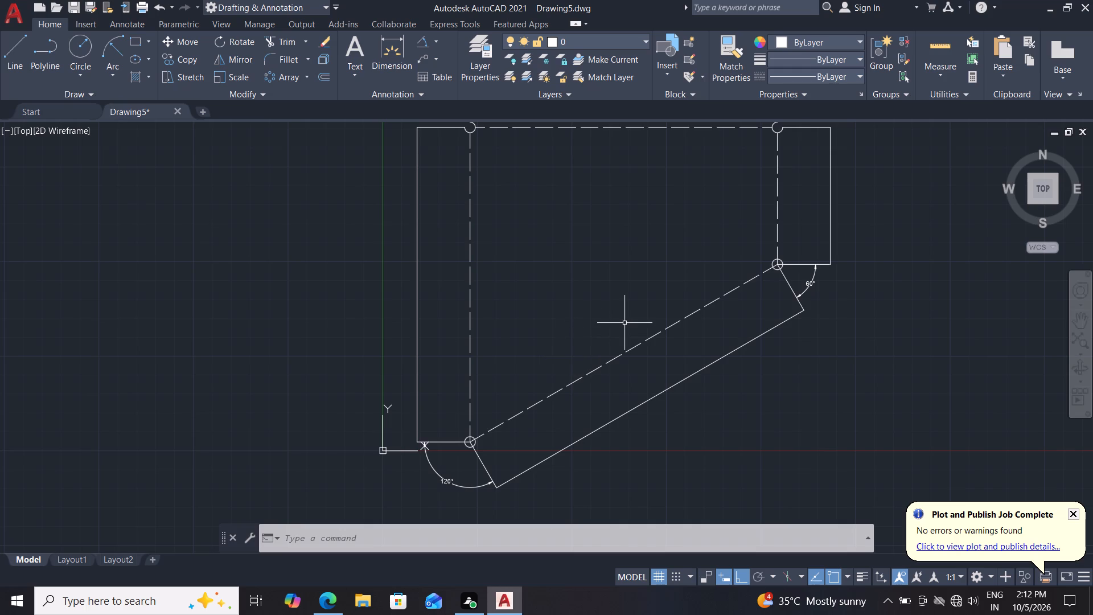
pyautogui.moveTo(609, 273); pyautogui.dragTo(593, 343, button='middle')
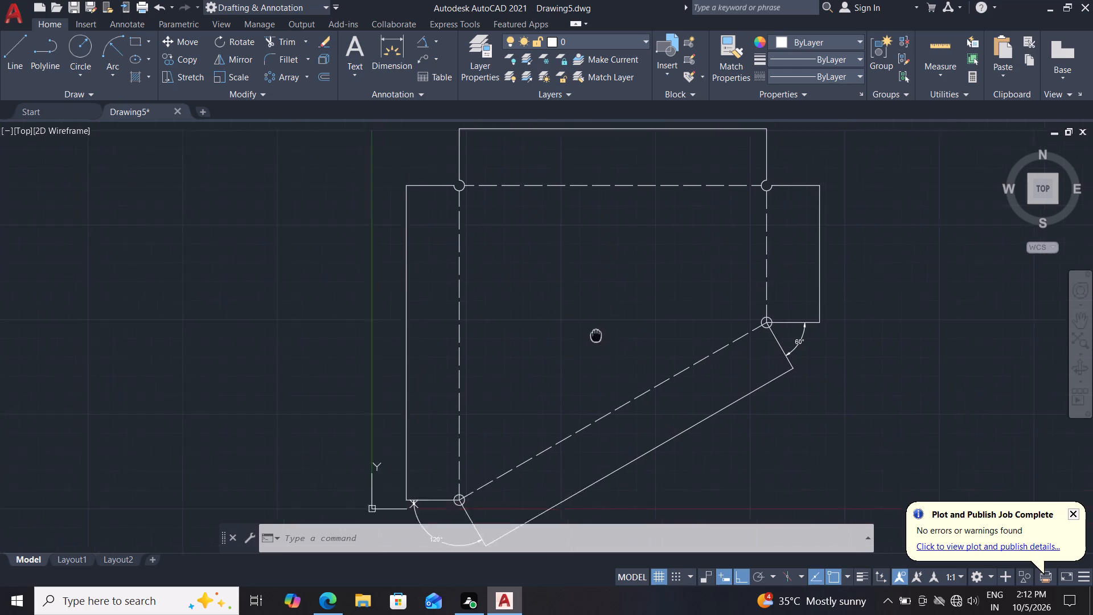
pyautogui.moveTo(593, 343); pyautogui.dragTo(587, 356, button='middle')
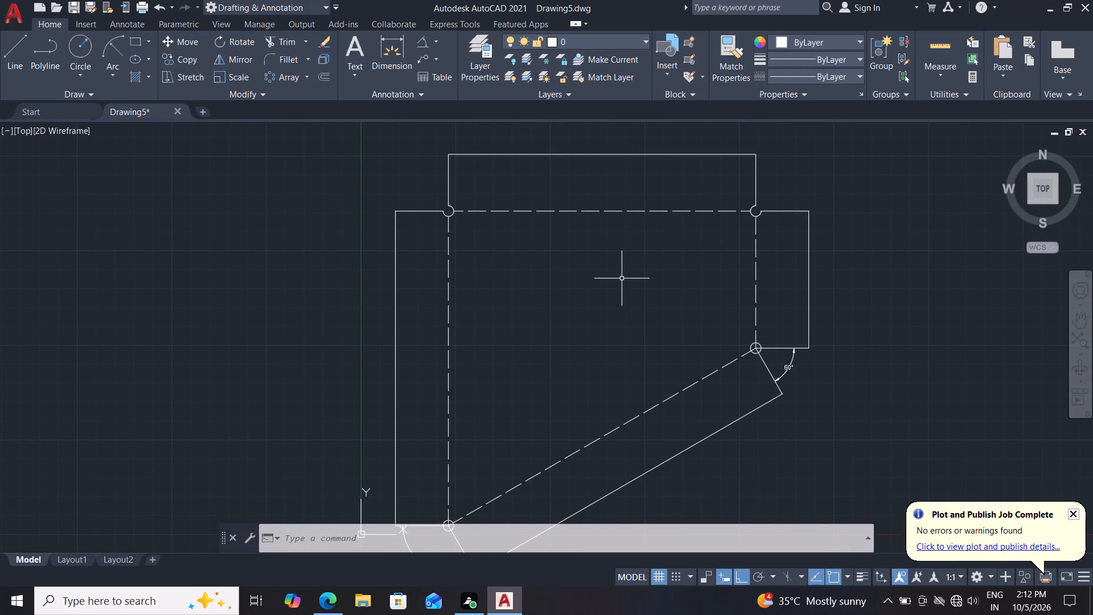
# Trim the lower-left relief circle's outer arc between the two flange edges and the line ends inside the circle.
pyautogui.moveTo(622, 278); pyautogui.dragTo(585, 321, button='middle')
pyautogui.moveTo(532, 374); pyautogui.dragTo(541, 327, button='middle')
pyautogui.moveTo(490, 442); pyautogui.dragTo(577, 288, button='middle')
pyautogui.scroll(1, 534, 354)
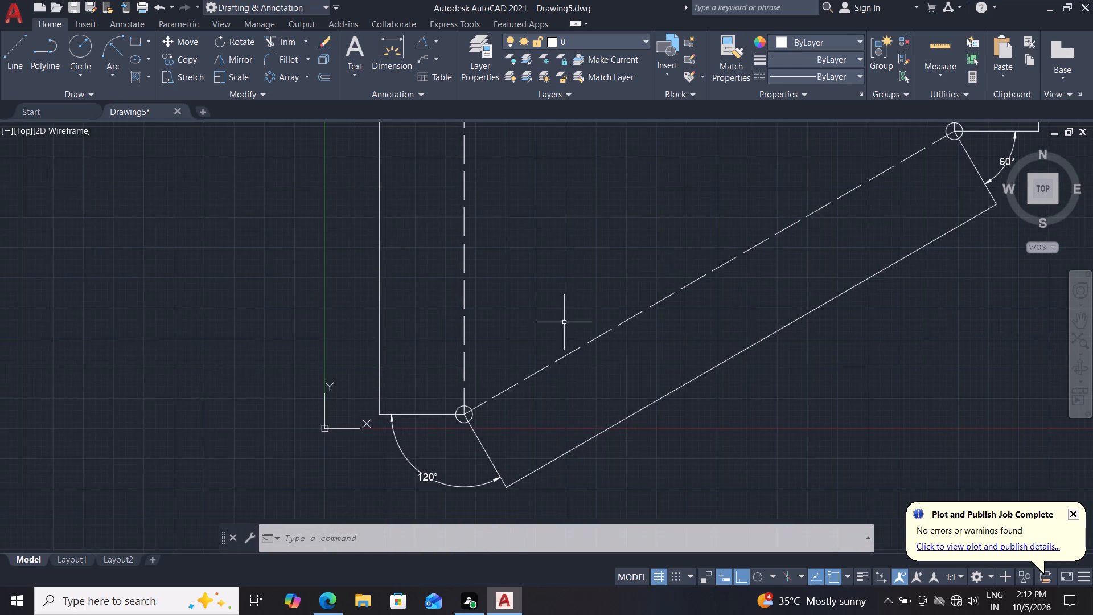
pyautogui.scroll(1, 516, 389)
pyautogui.moveTo(453, 456); pyautogui.dragTo(468, 426, button='middle')
pyautogui.scroll(1, 466, 430)
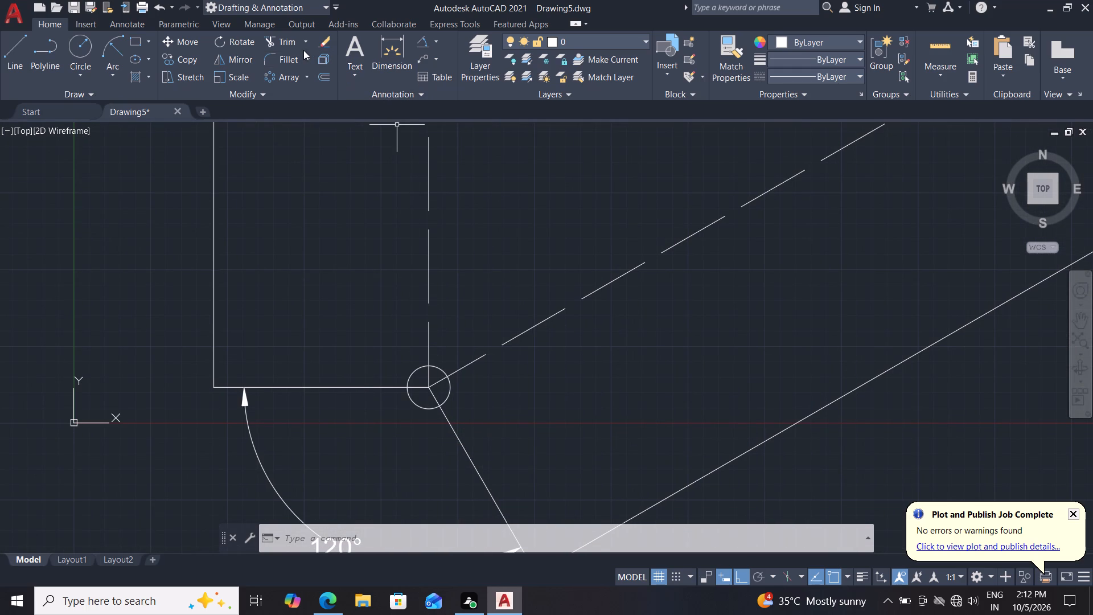
pyautogui.click(290, 43)
pyautogui.scroll(1, 371, 440)
pyautogui.moveTo(430, 402); pyautogui.dragTo(457, 358)
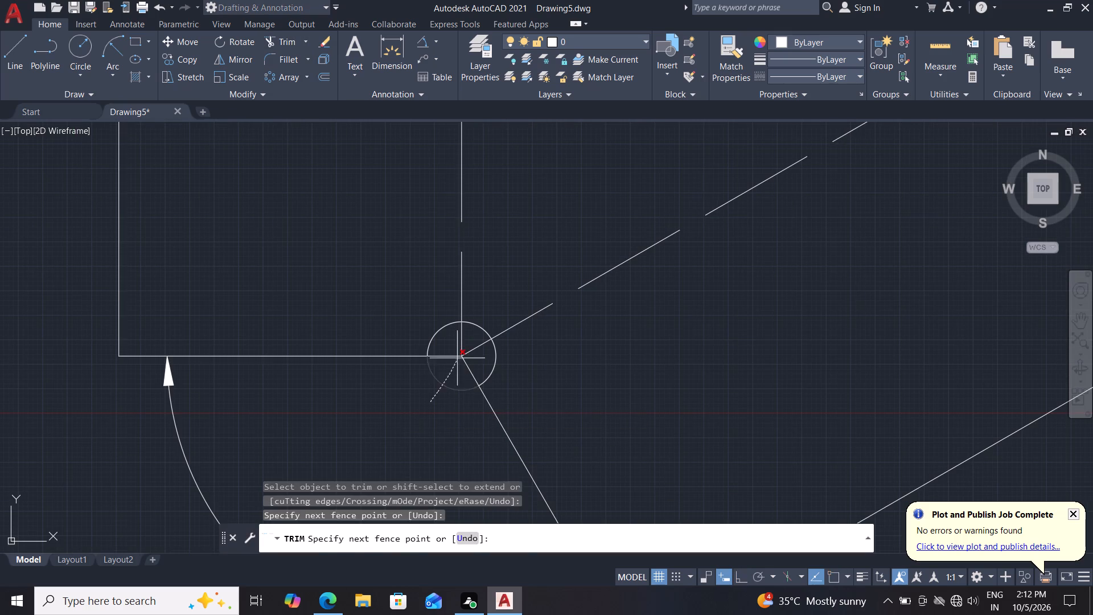
pyautogui.moveTo(457, 358); pyautogui.dragTo(457, 358)
pyautogui.moveTo(433, 369); pyautogui.dragTo(470, 376)
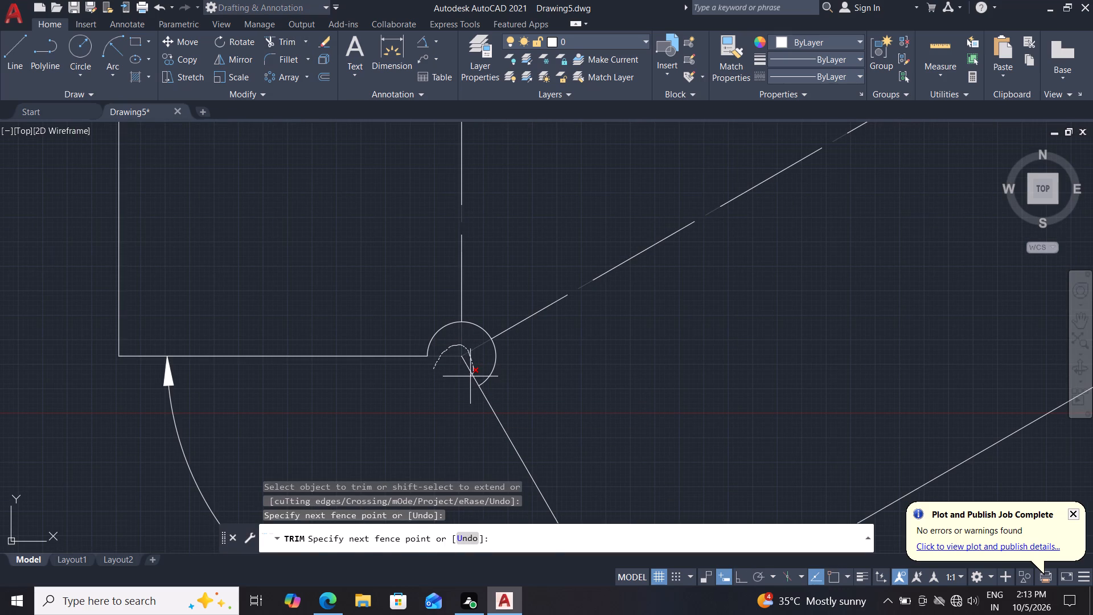
pyautogui.moveTo(470, 376); pyautogui.dragTo(460, 391)
# Trim the lower-right relief circle's outer arc between the two flange edges and the line ends inside the circle.
pyautogui.scroll(-2, 676, 383)
pyautogui.moveTo(769, 335); pyautogui.dragTo(507, 424, button='middle')
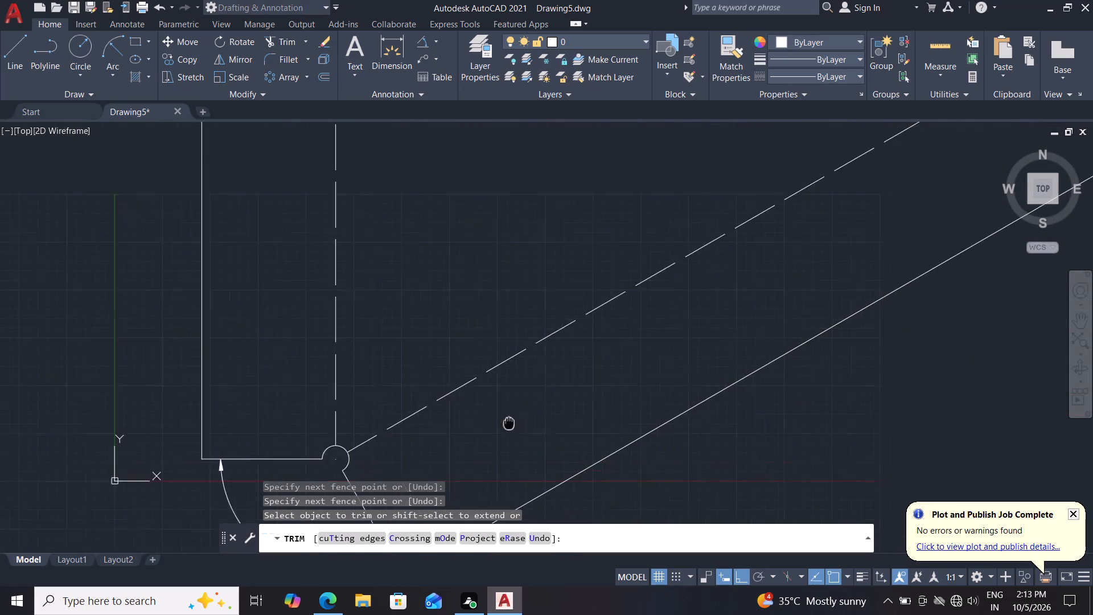
pyautogui.moveTo(507, 424); pyautogui.dragTo(491, 430, button='middle')
pyautogui.scroll(-1, 710, 311)
pyautogui.moveTo(780, 261); pyautogui.dragTo(496, 398, button='middle')
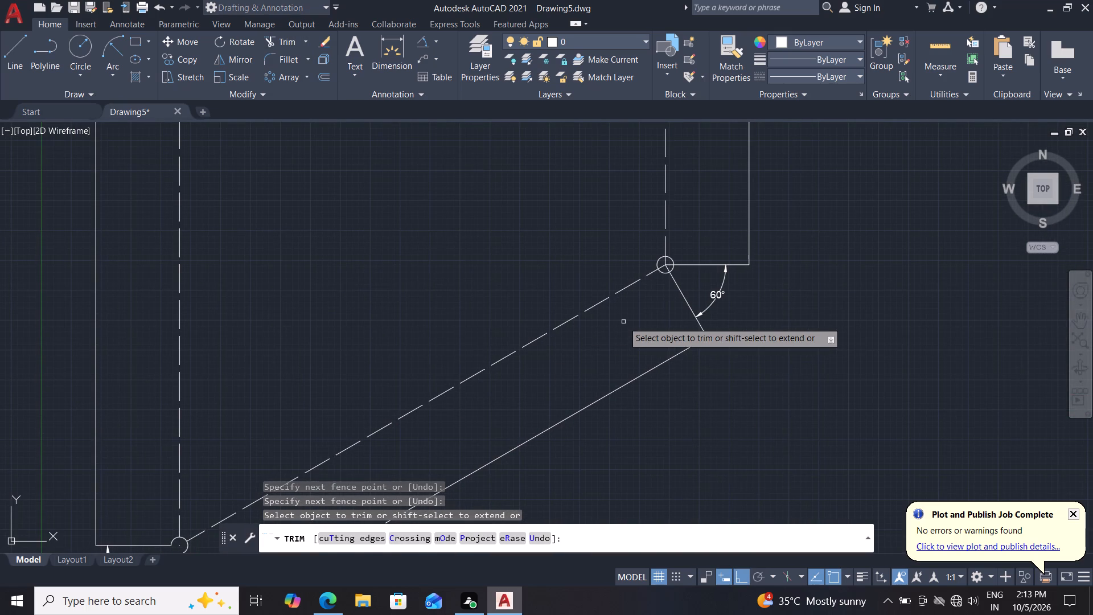
pyautogui.scroll(1, 638, 314)
pyautogui.moveTo(650, 290); pyautogui.dragTo(570, 375, button='middle')
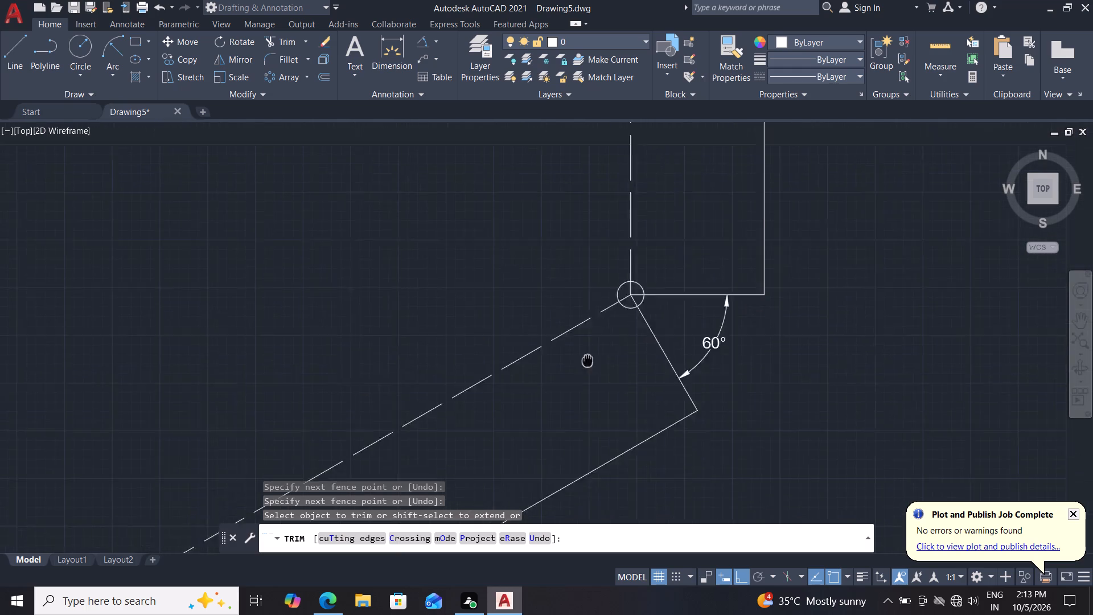
pyautogui.moveTo(570, 375); pyautogui.dragTo(567, 376, button='middle')
pyautogui.scroll(2, 649, 343)
pyautogui.moveTo(600, 317); pyautogui.dragTo(536, 294)
pyautogui.moveTo(537, 317); pyautogui.dragTo(515, 298)
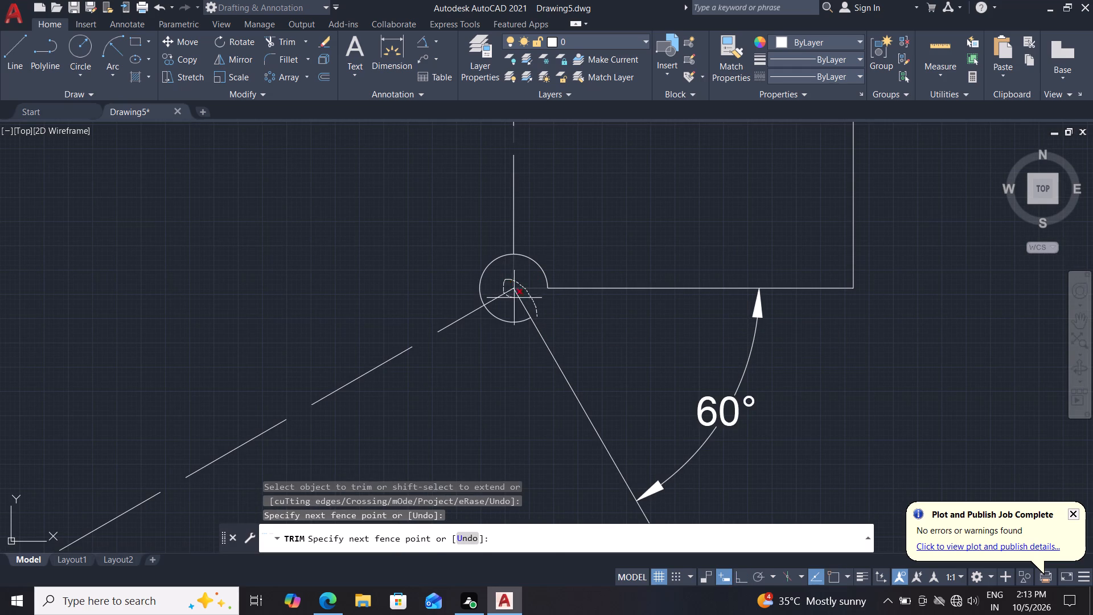
pyautogui.moveTo(515, 298); pyautogui.dragTo(537, 304)
pyautogui.scroll(-1, 592, 329)
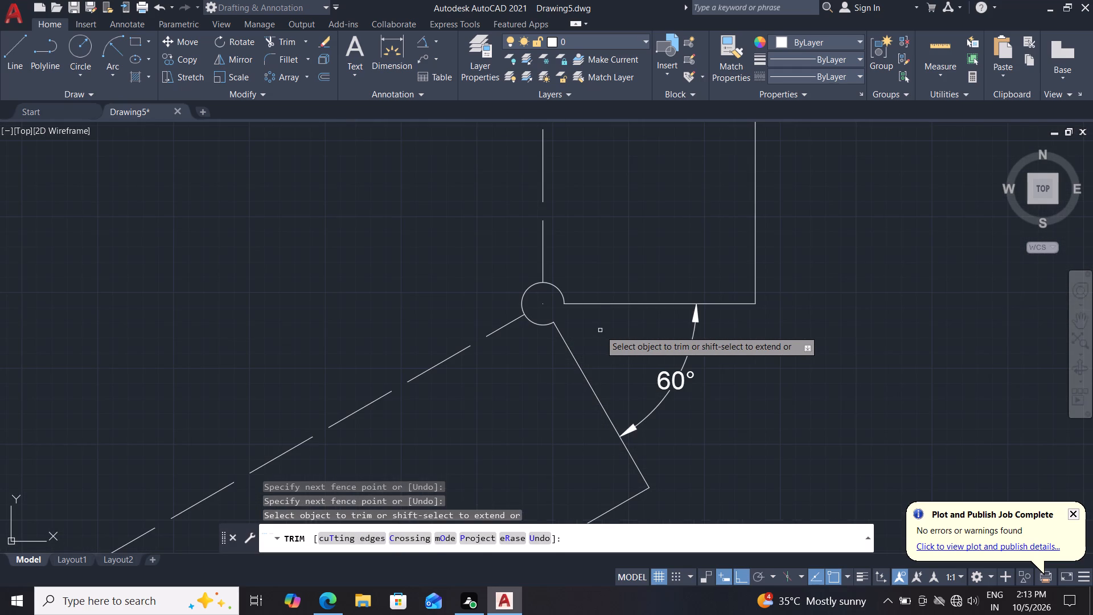
pyautogui.press('Escape')
pyautogui.press('`')
pyautogui.press('Escape')
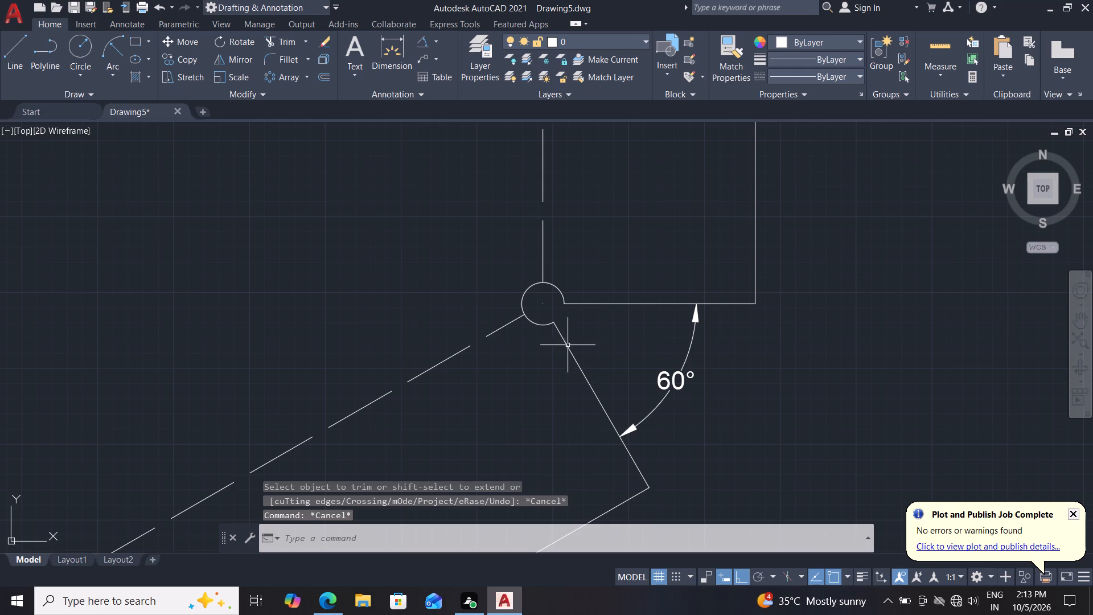
# Draw a 30 by 9 mm rectangle in the empty space to the right of the flat pattern.
pyautogui.scroll(-2, 491, 318)
pyautogui.moveTo(370, 359); pyautogui.dragTo(484, 266, button='middle')
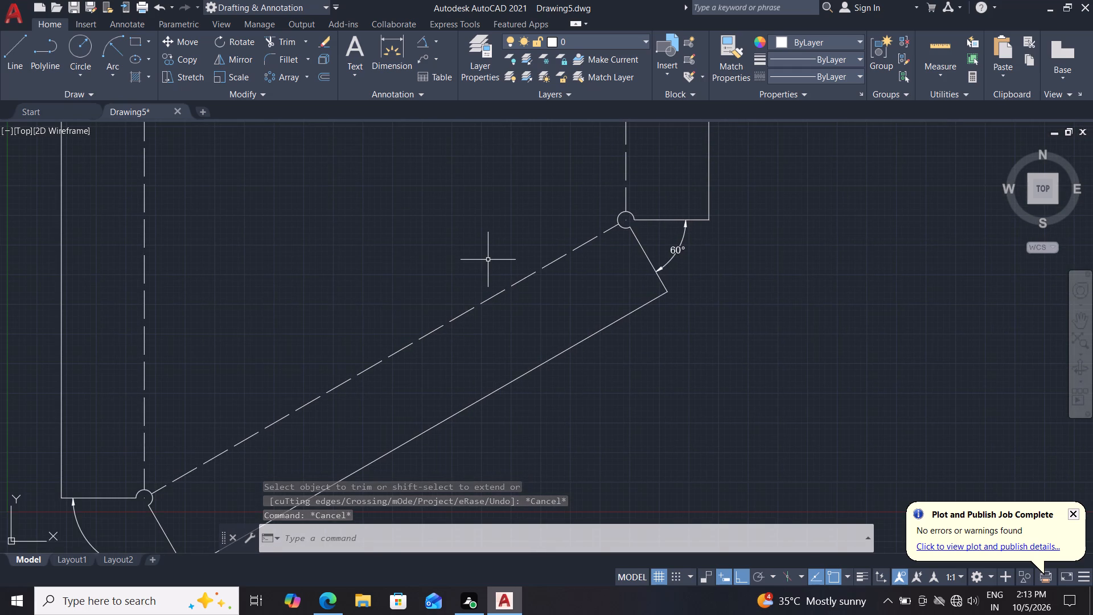
pyautogui.moveTo(389, 259); pyautogui.dragTo(419, 359, button='middle')
pyautogui.scroll(-1, 418, 354)
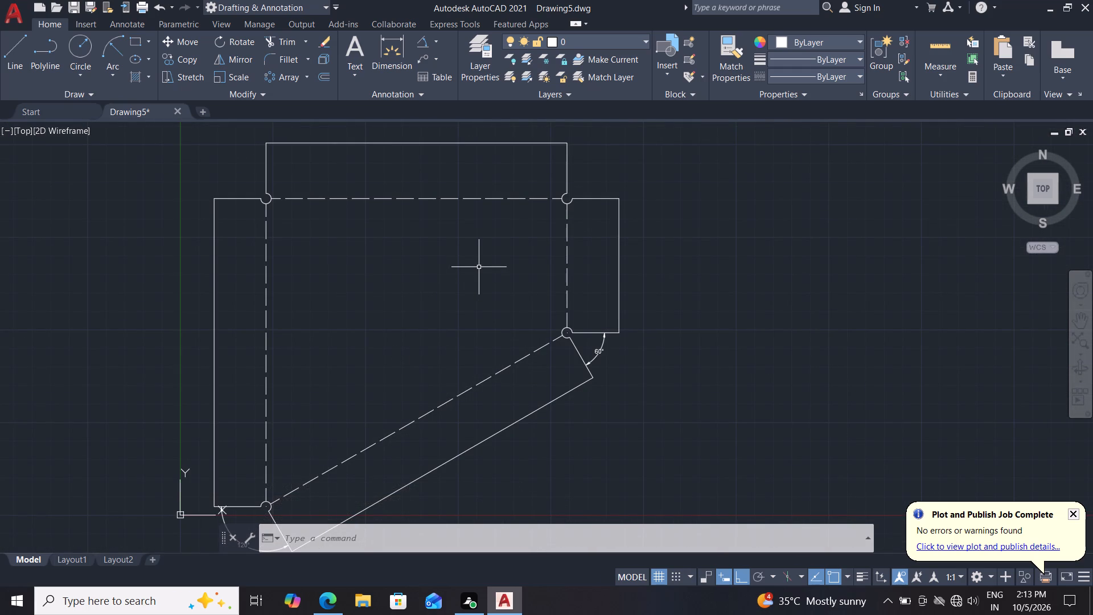
pyautogui.click(139, 36)
pyautogui.click(676, 311)
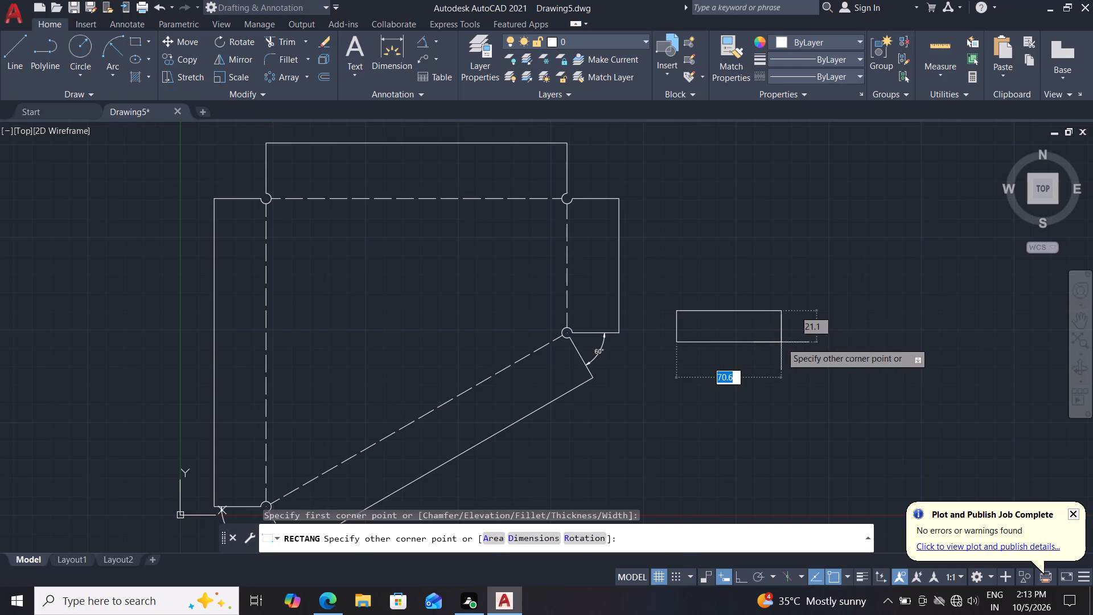
pyautogui.write('30')
pyautogui.press('Tab')
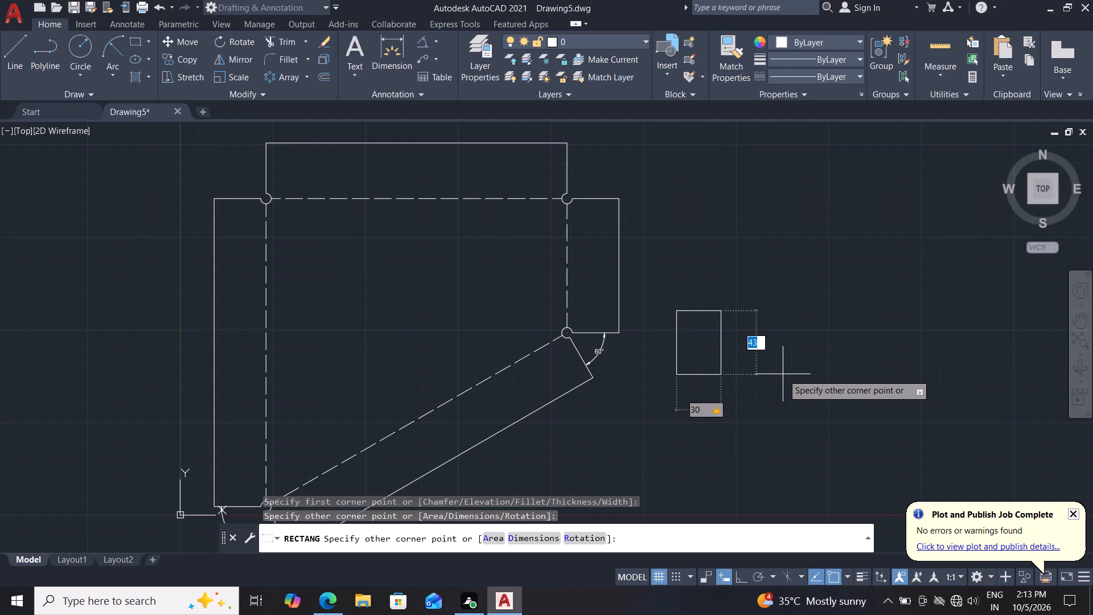
pyautogui.press('9')
pyautogui.press('Return')
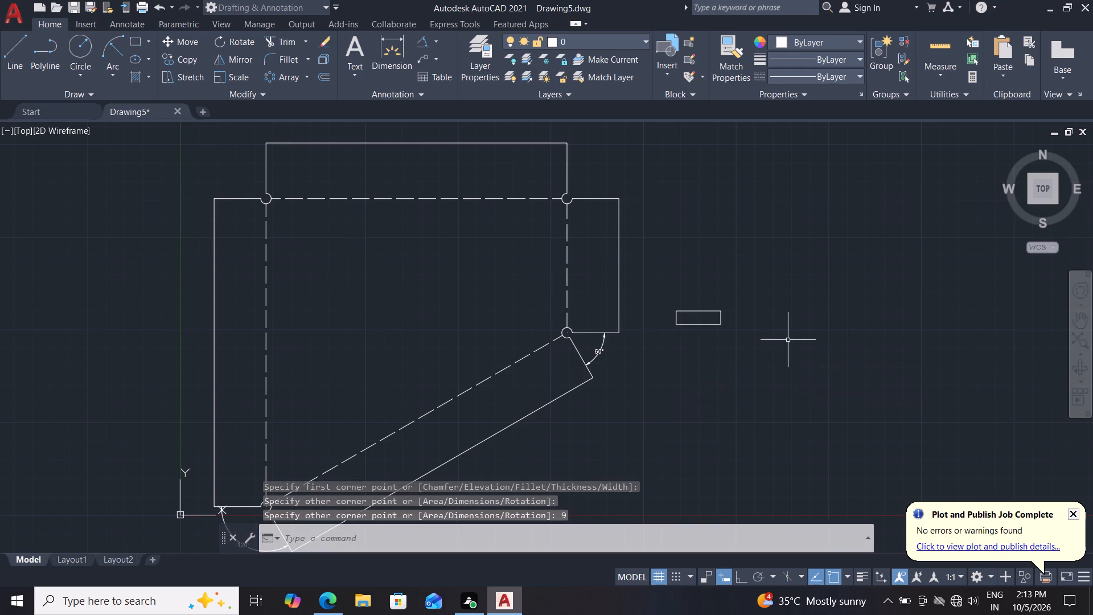
# Draw a circle tangent to the left, upper and lower sides of the small rectangle using Tan, Tan, Tan.
pyautogui.click(66, 81)
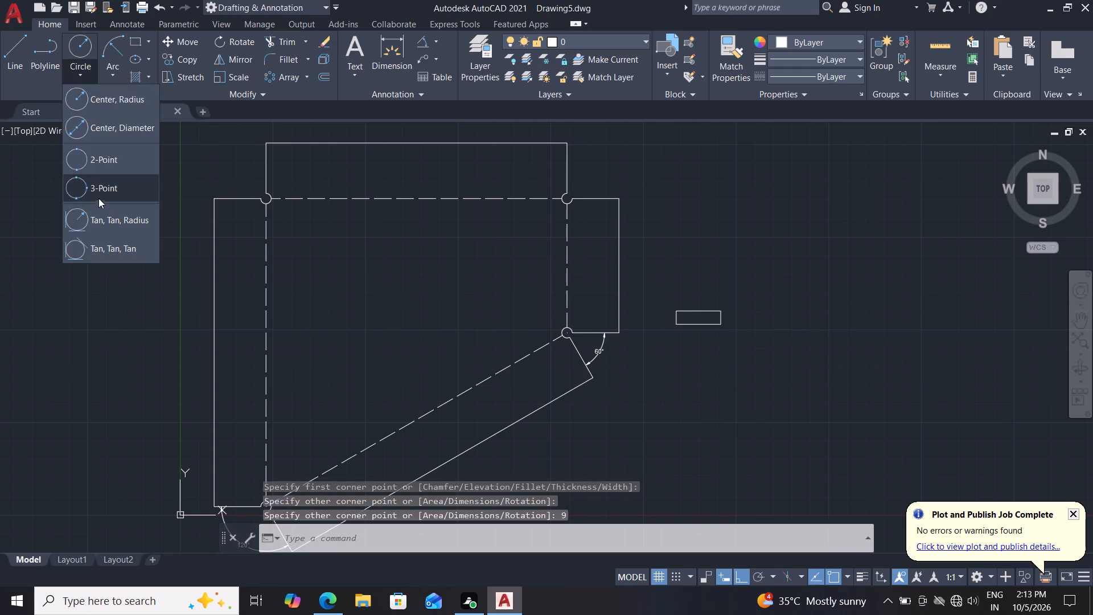
pyautogui.moveTo(101, 213); pyautogui.dragTo(101, 252)
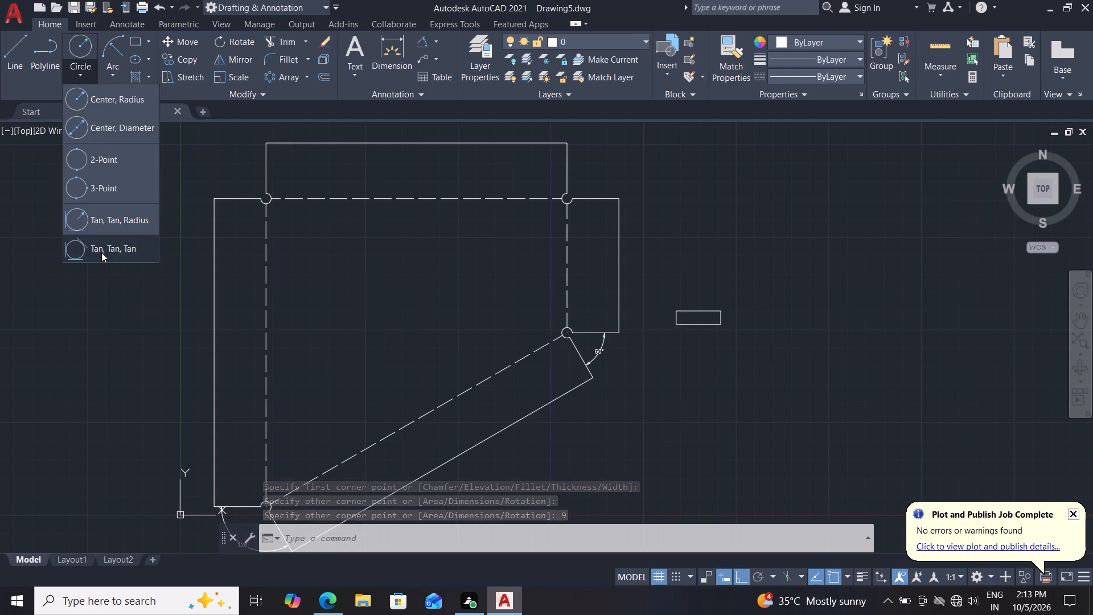
pyautogui.click(101, 252)
pyautogui.scroll(2, 712, 358)
pyautogui.scroll(1, 614, 292)
pyautogui.moveTo(614, 292); pyautogui.dragTo(591, 416, button='middle')
pyautogui.scroll(1, 591, 412)
pyautogui.scroll(-1, 591, 404)
pyautogui.scroll(3, 584, 366)
pyautogui.click(586, 362)
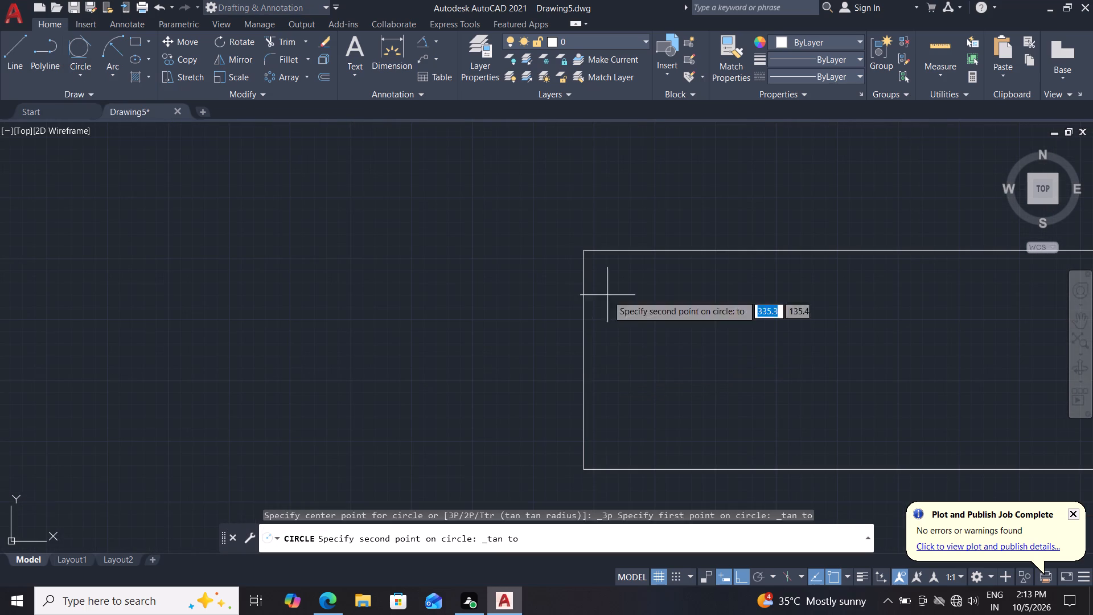
pyautogui.click(628, 255)
pyautogui.moveTo(654, 464); pyautogui.dragTo(650, 452)
# Draw a second three-tangent circle against the right, upper and lower sides of the small rectangle.
pyautogui.scroll(-2, 629, 386)
pyautogui.moveTo(782, 382); pyautogui.dragTo(723, 370, button='middle')
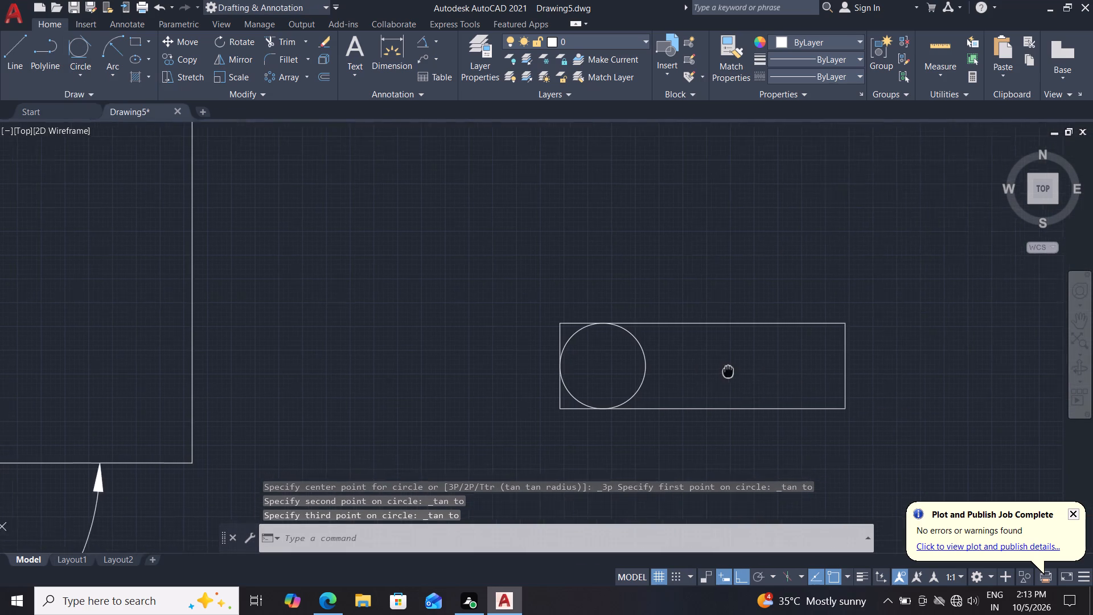
pyautogui.moveTo(723, 370); pyautogui.dragTo(642, 370, button='middle')
pyautogui.moveTo(83, 43); pyautogui.dragTo(81, 50)
pyautogui.scroll(3, 632, 353)
pyautogui.scroll(-3, 804, 365)
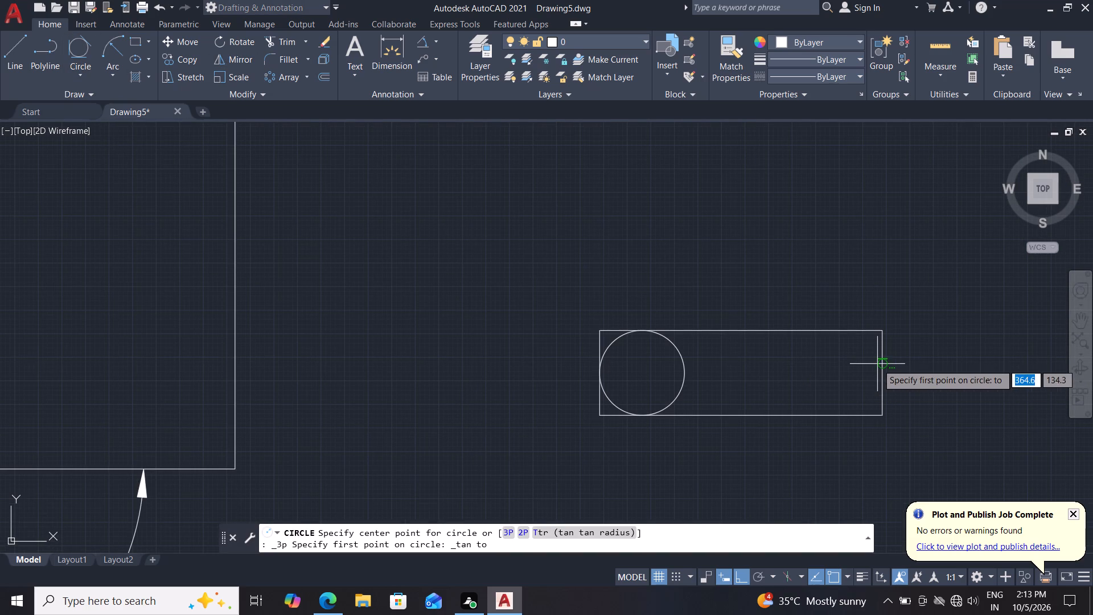
pyautogui.click(877, 364)
pyautogui.click(856, 335)
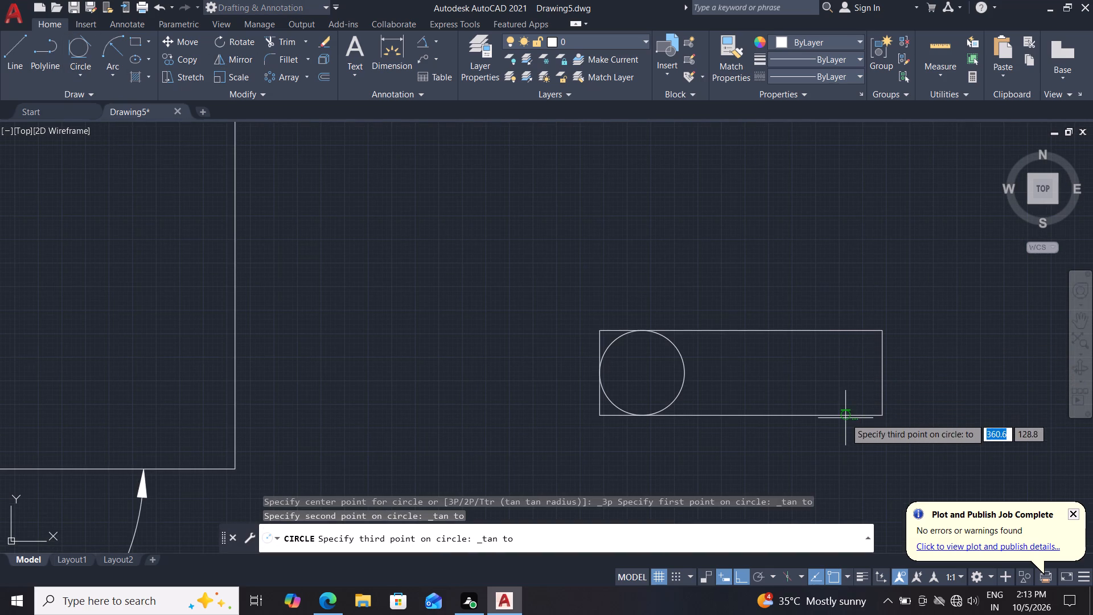
pyautogui.moveTo(845, 418); pyautogui.dragTo(834, 413)
# Trim the rectangle's four corners and both circles' inner arcs, leaving a rounded slot outline.
pyautogui.moveTo(281, 43); pyautogui.dragTo(285, 62)
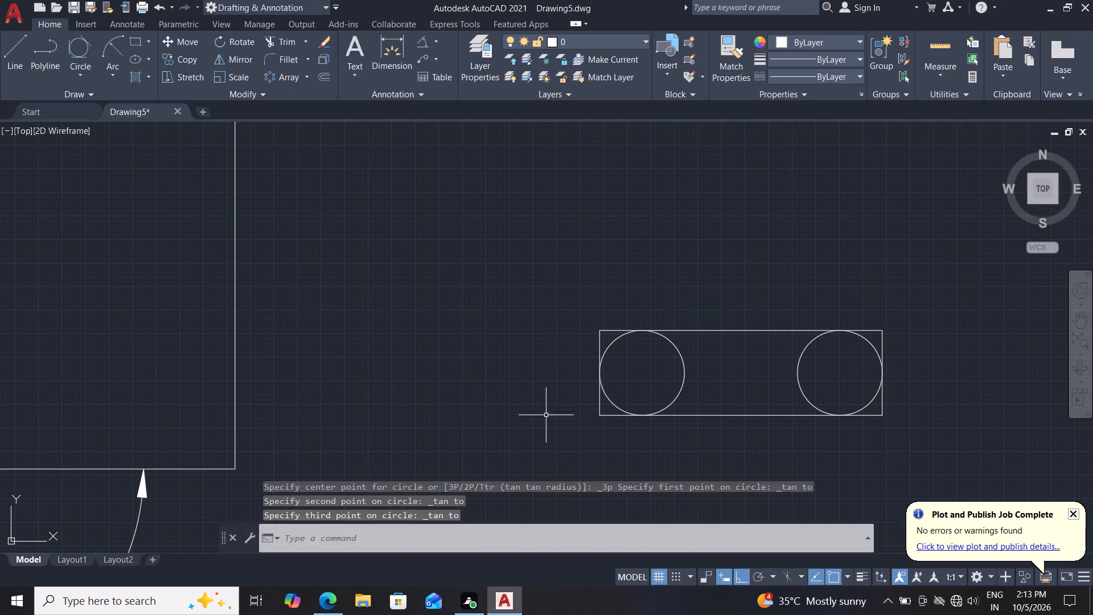
pyautogui.scroll(2, 610, 482)
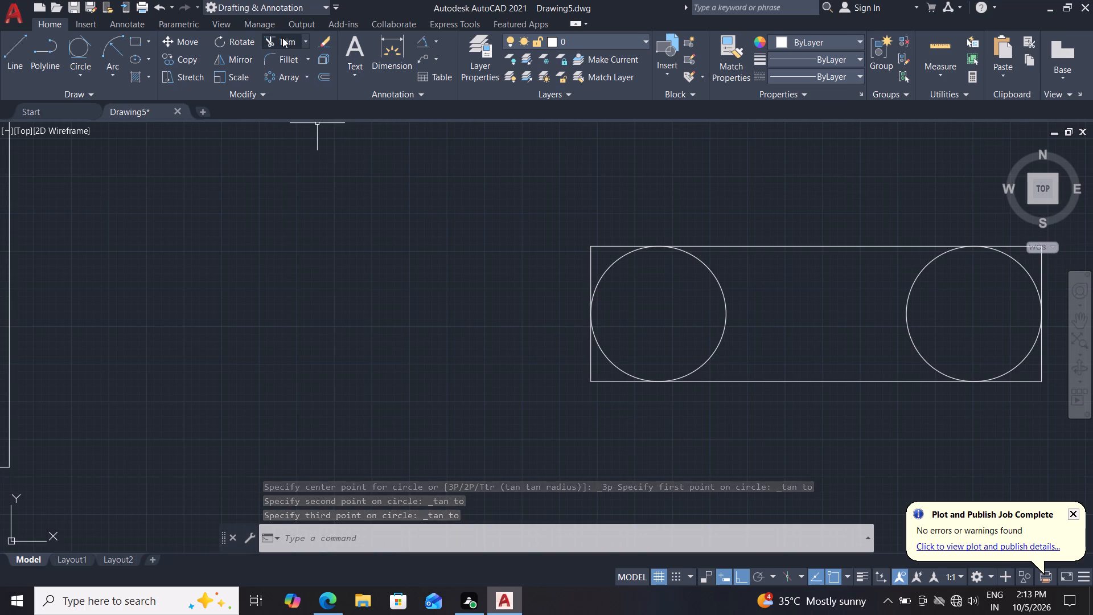
pyautogui.click(282, 38)
pyautogui.moveTo(605, 407); pyautogui.dragTo(563, 345)
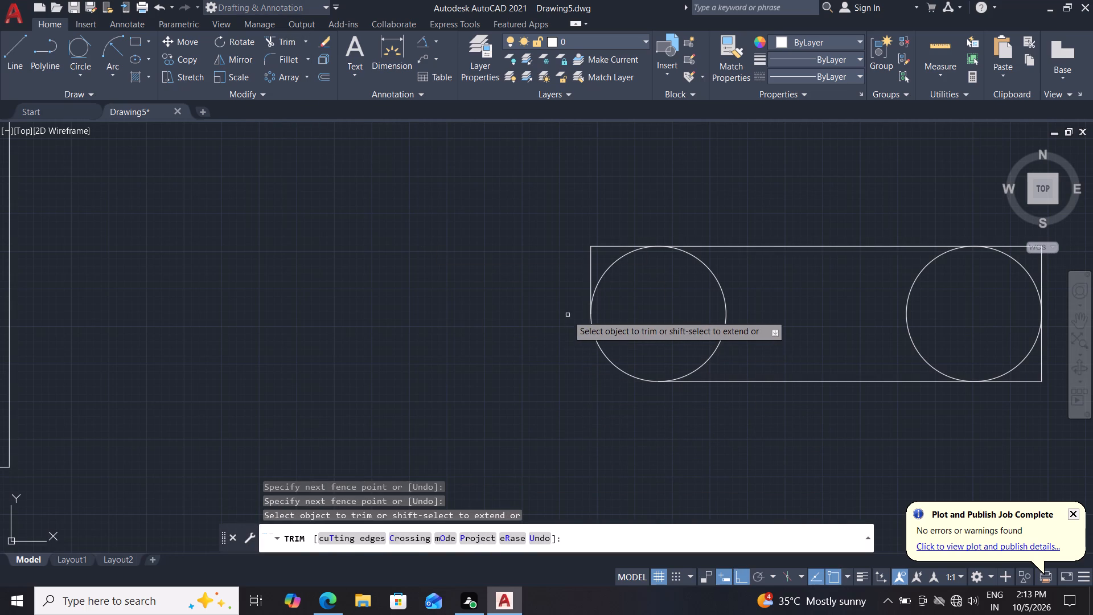
pyautogui.moveTo(567, 290); pyautogui.dragTo(618, 228)
pyautogui.moveTo(770, 307); pyautogui.dragTo(679, 308)
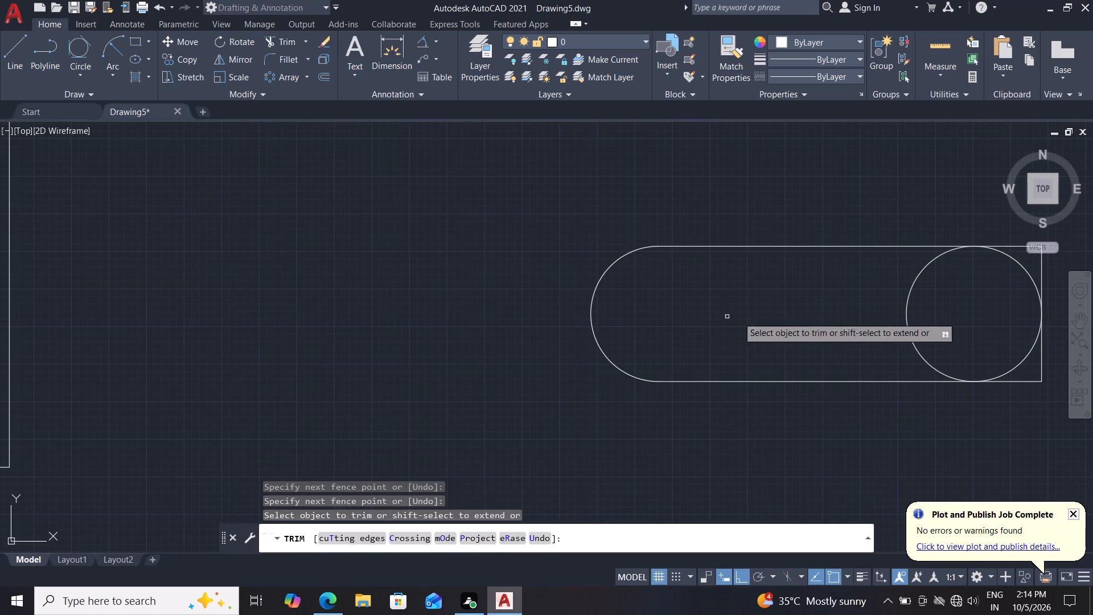
pyautogui.moveTo(780, 317); pyautogui.dragTo(961, 319)
pyautogui.moveTo(944, 319); pyautogui.dragTo(706, 331, button='middle')
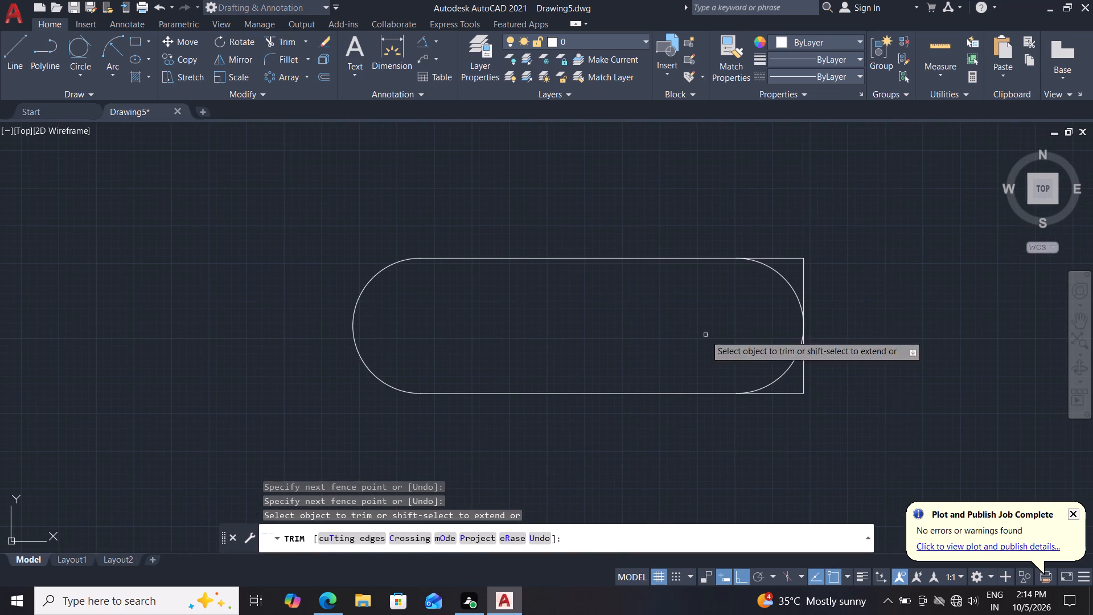
pyautogui.moveTo(746, 429); pyautogui.dragTo(830, 341)
pyautogui.moveTo(827, 347); pyautogui.dragTo(753, 210)
pyautogui.scroll(-3, 939, 311)
pyautogui.press('Escape')
pyautogui.press('Escape')
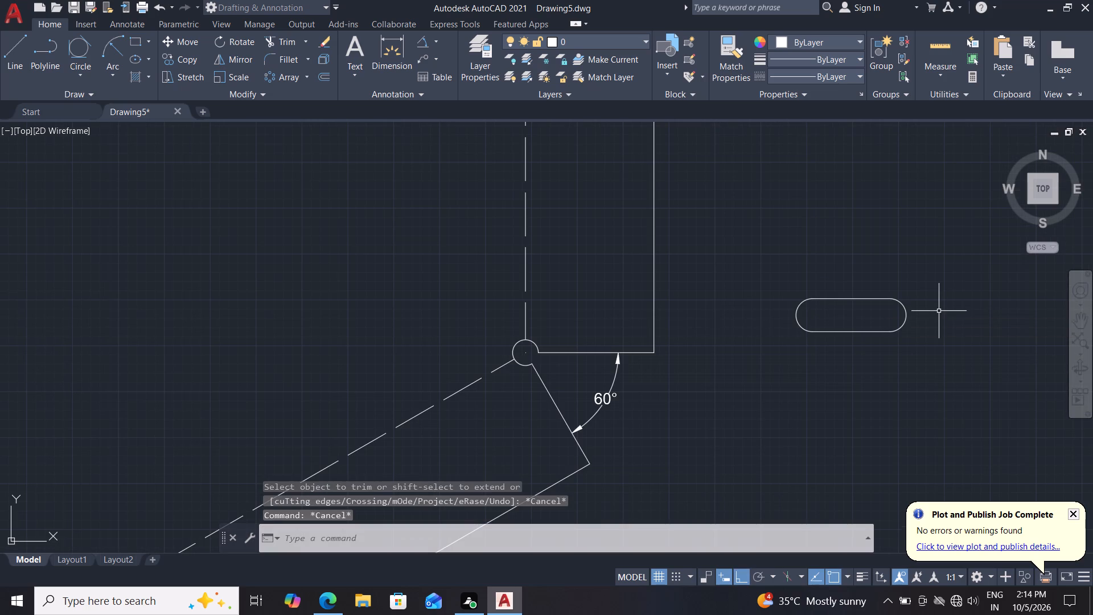
# Join all segments of the rounded slot outline into one polyline.
pyautogui.moveTo(940, 279); pyautogui.dragTo(934, 293)
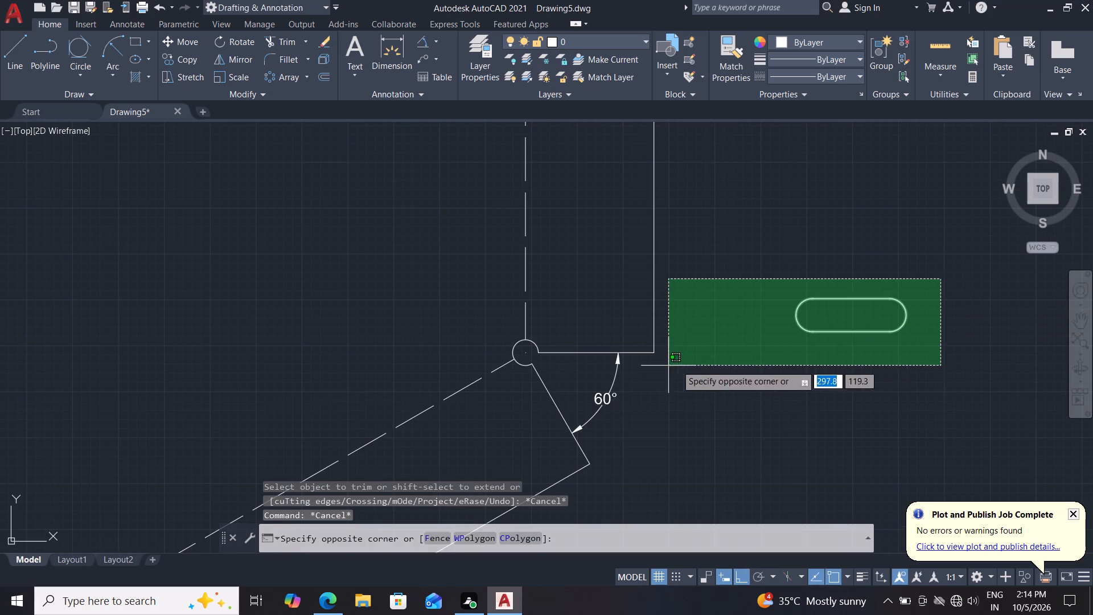
pyautogui.click(738, 359)
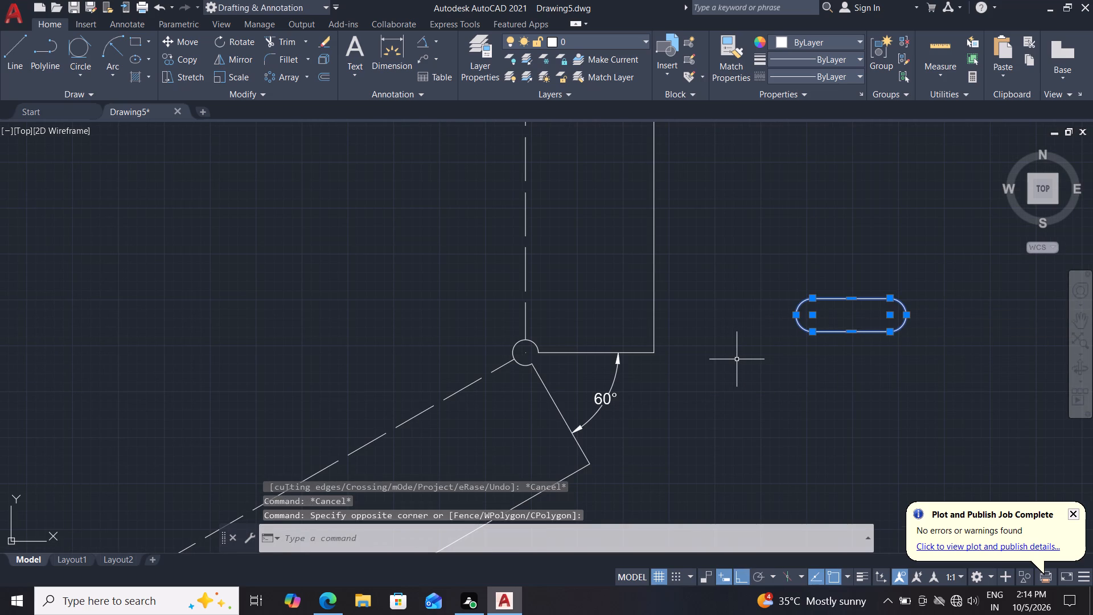
pyautogui.press('j')
pyautogui.press('Return')
# Offset the top flange's left end edge 44.5 mm inward into the flange.
pyautogui.scroll(1, 714, 370)
pyautogui.scroll(-1, 714, 371)
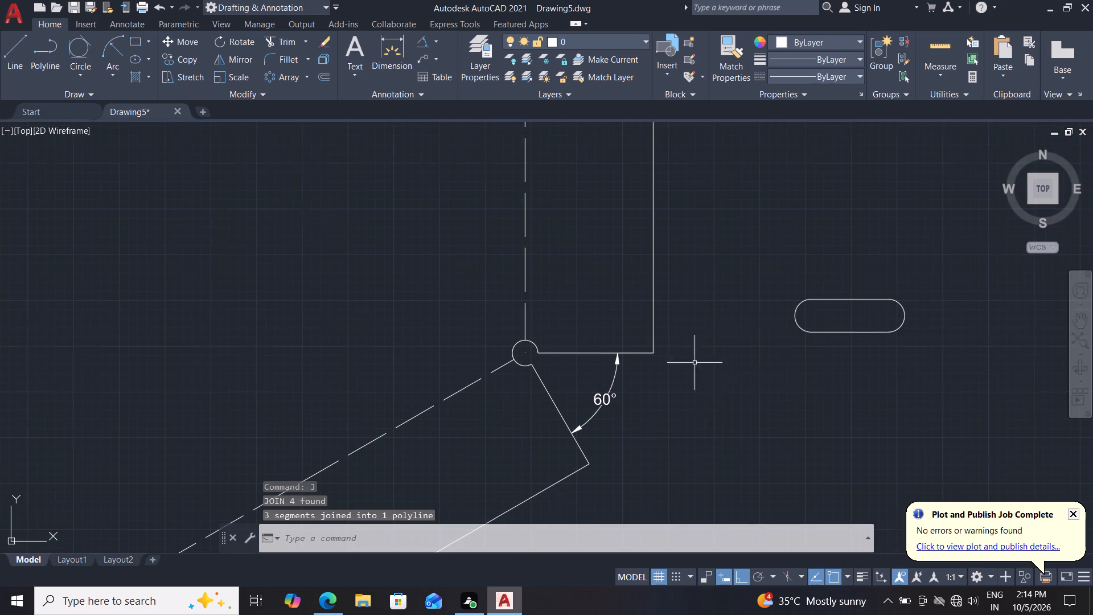
pyautogui.scroll(-3, 405, 298)
pyautogui.middleClick(405, 298)
pyautogui.moveTo(389, 289); pyautogui.dragTo(454, 418, button='middle')
pyautogui.scroll(1, 454, 418)
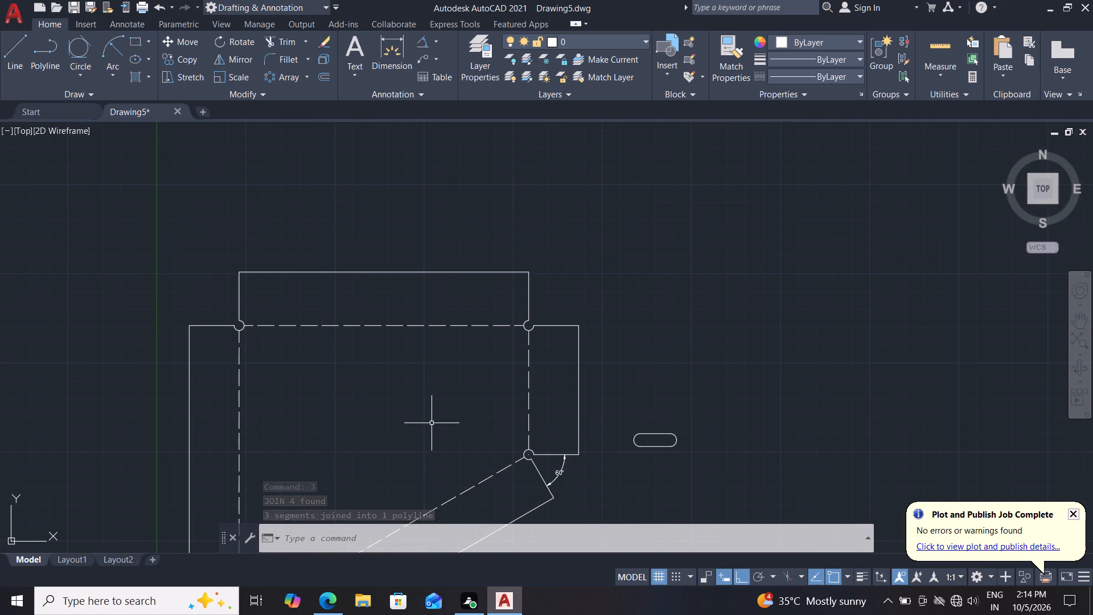
pyautogui.moveTo(432, 423); pyautogui.dragTo(435, 444, button='middle')
pyautogui.press('o')
pyautogui.press('Return')
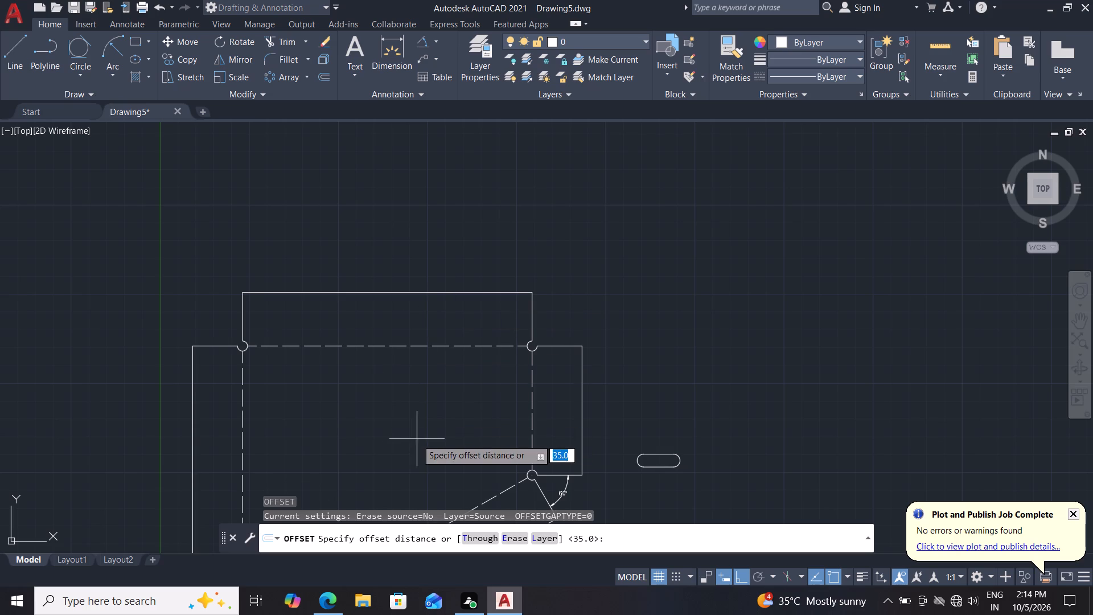
pyautogui.moveTo(417, 439); pyautogui.dragTo(441, 421, button='middle')
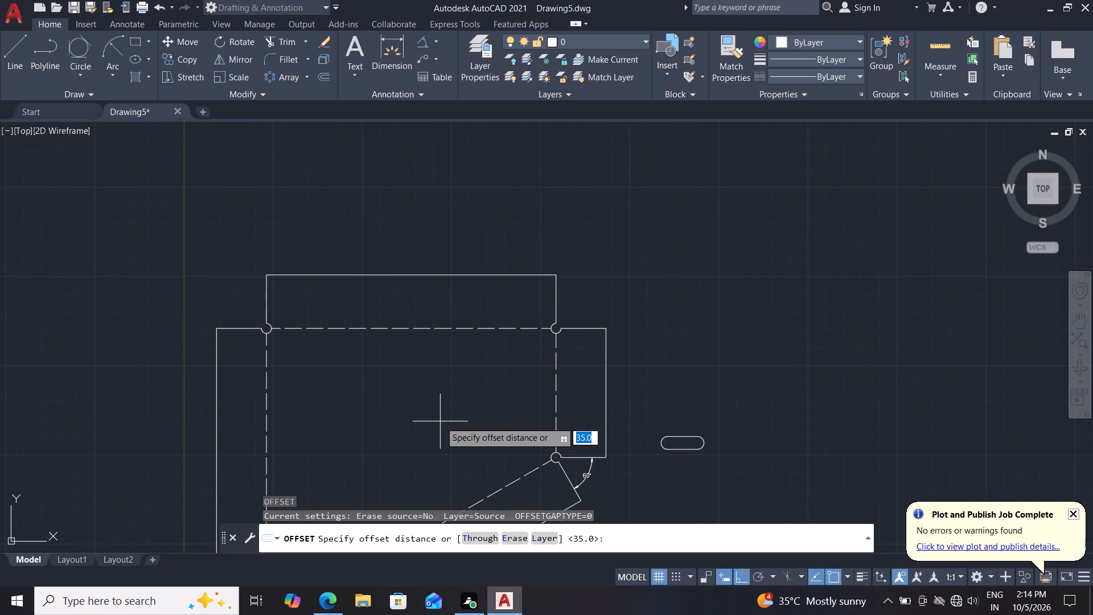
pyautogui.write('44')
pyautogui.write('.5')
pyautogui.press('Return')
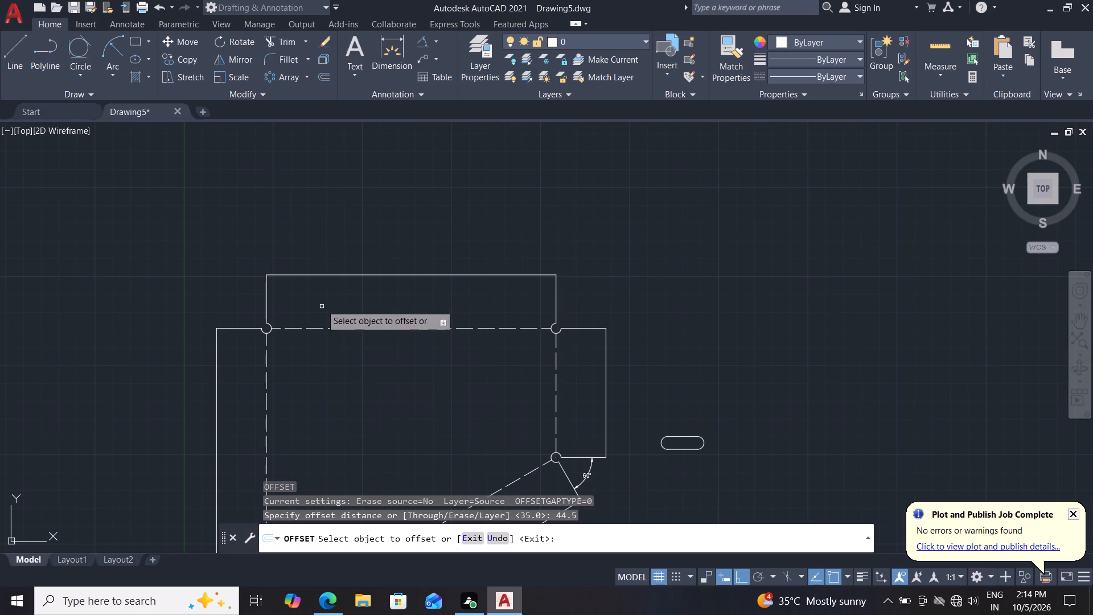
pyautogui.click(268, 310)
pyautogui.click(391, 302)
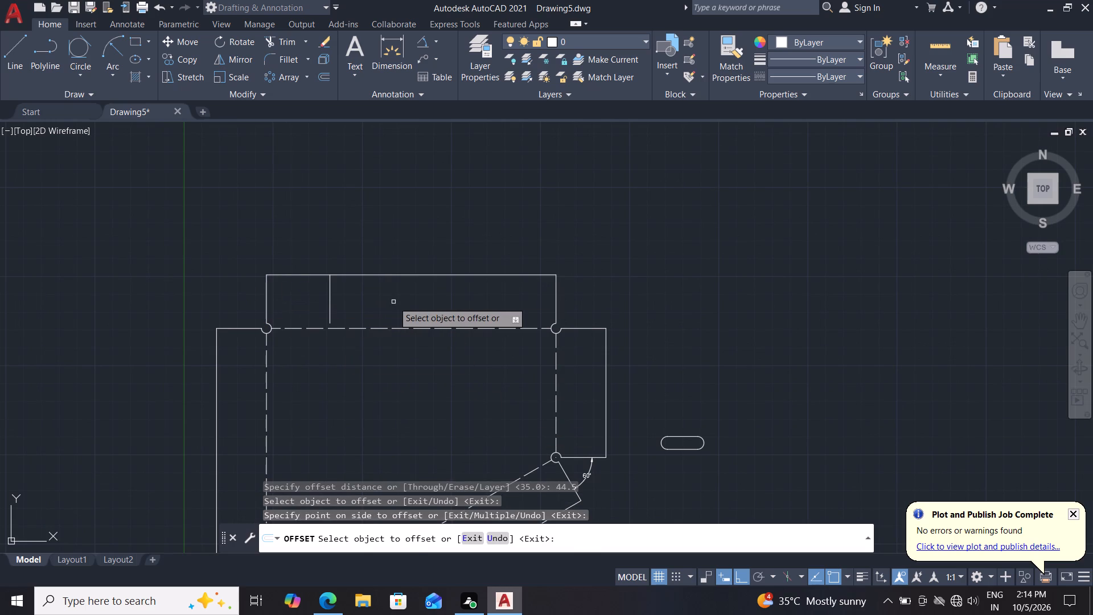
# Offset the new vertical line in the top flange by 84.6 mm toward the flange's right end.
pyautogui.moveTo(387, 279); pyautogui.dragTo(382, 300, button='middle')
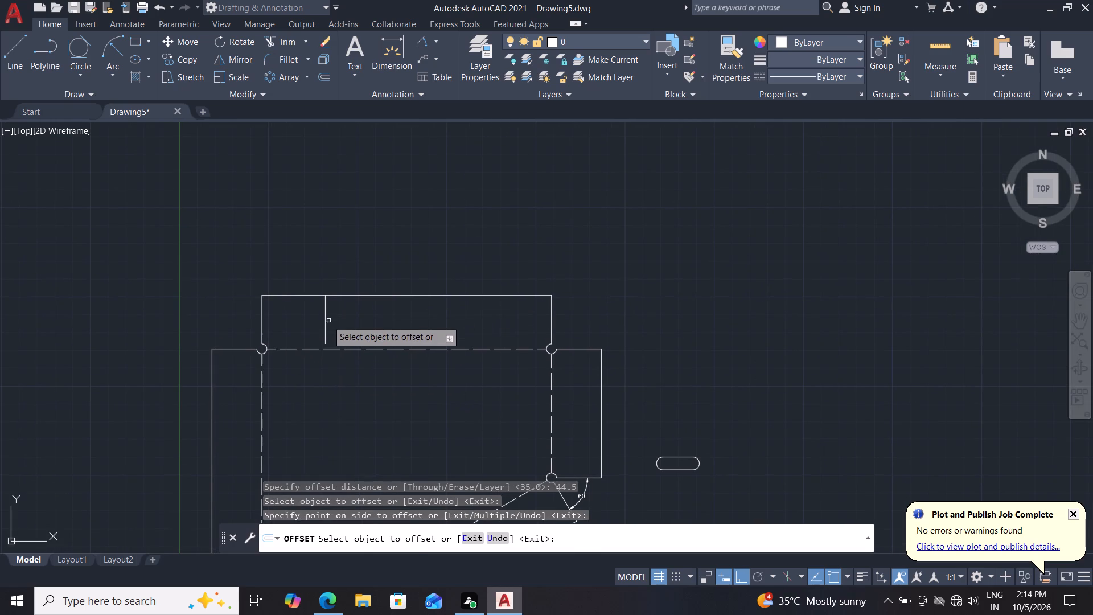
pyautogui.click(325, 321)
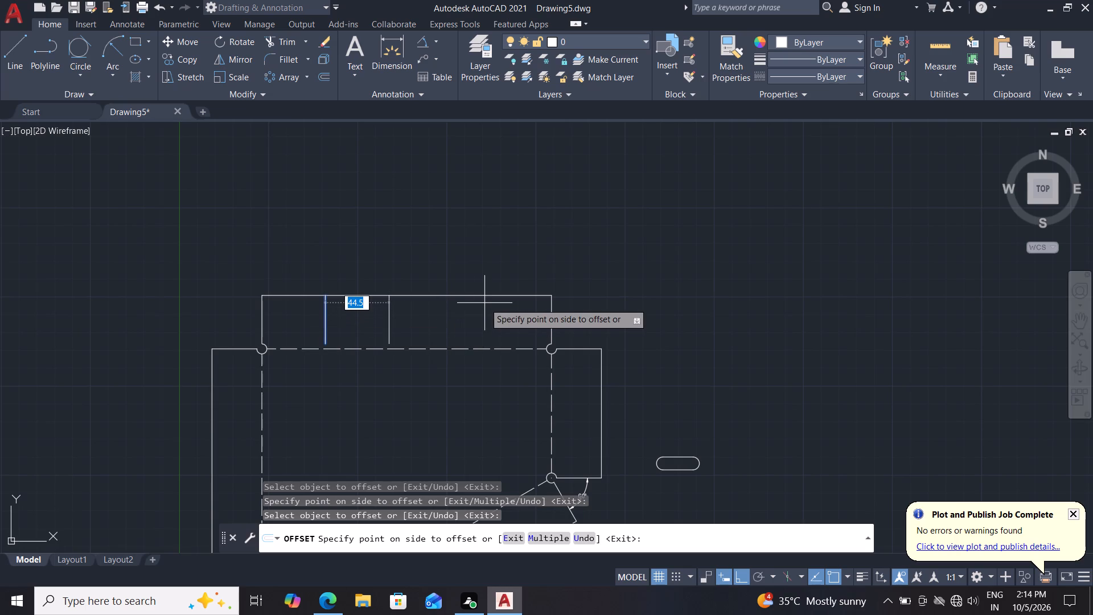
pyautogui.write('84.6')
pyautogui.press('Return')
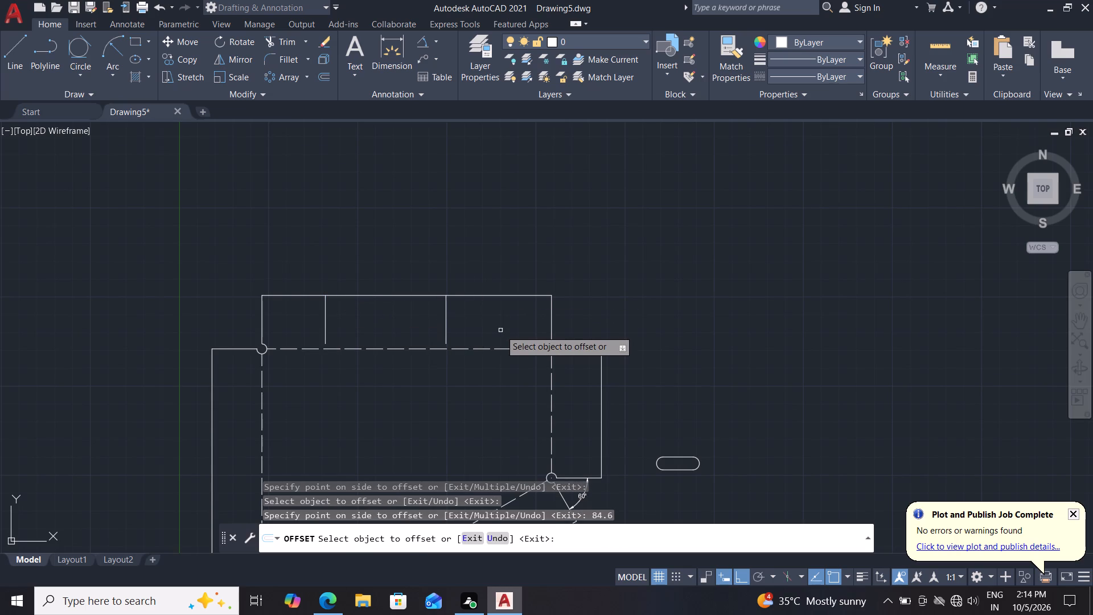
# Extend the two vertical offset lines in the top flange down to the dashed fold line.
pyautogui.press('Escape')
pyautogui.press('Escape')
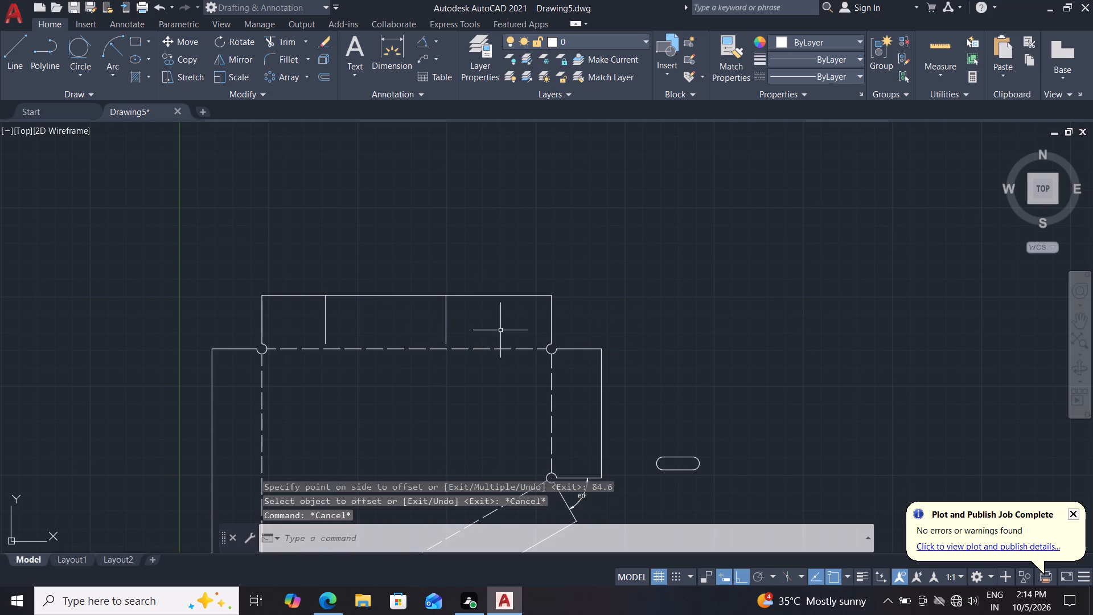
pyautogui.write('ex')
pyautogui.press('Return')
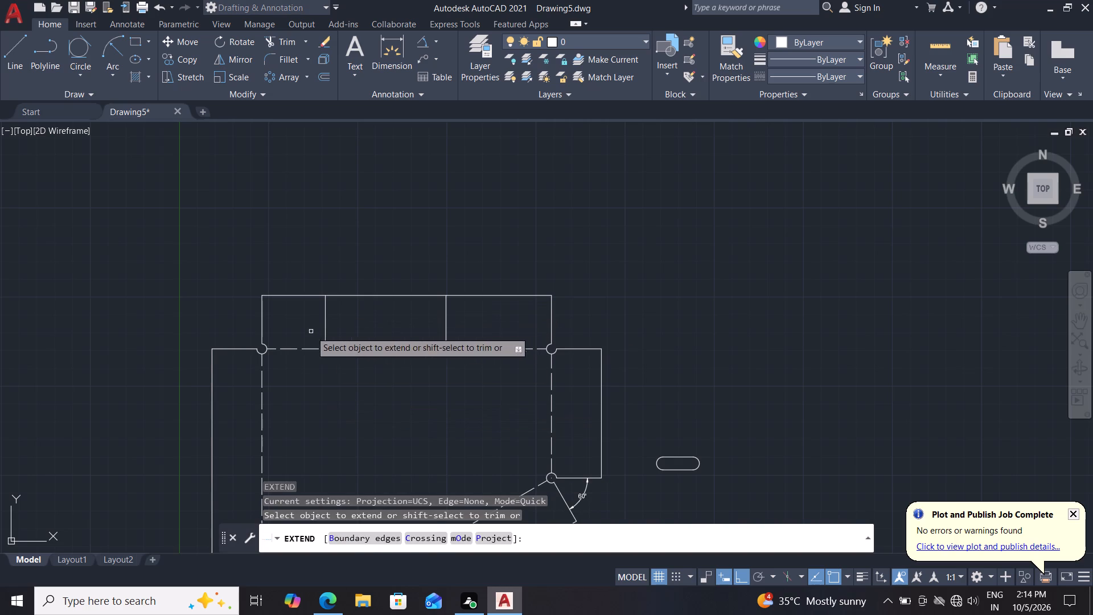
pyautogui.moveTo(305, 332); pyautogui.dragTo(345, 333)
pyautogui.moveTo(413, 322); pyautogui.dragTo(475, 325)
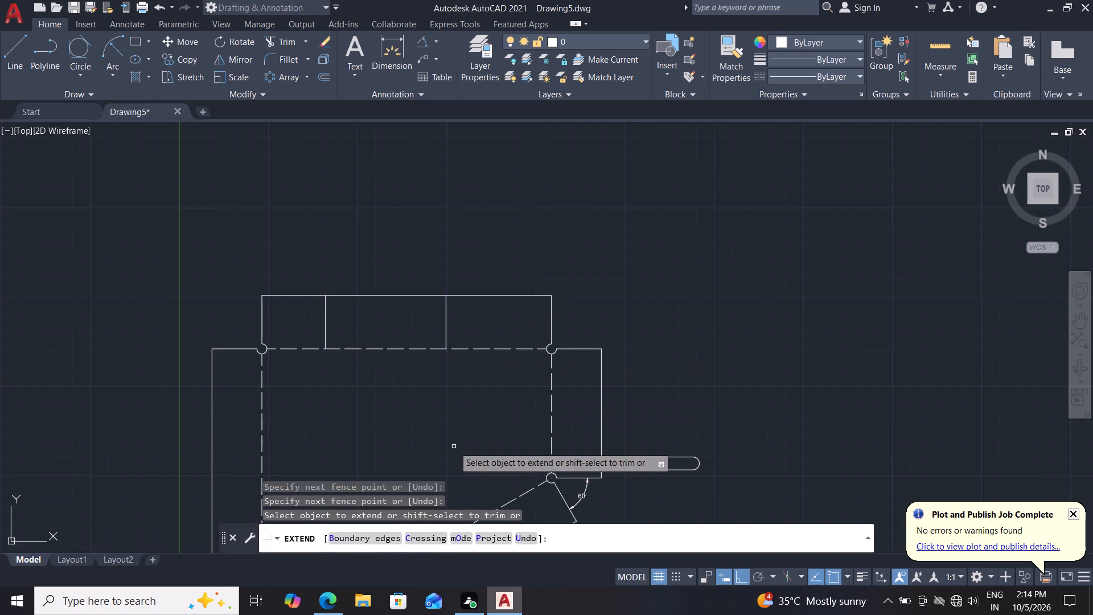
pyautogui.moveTo(452, 442); pyautogui.dragTo(437, 408, button='middle')
pyautogui.press('Escape')
pyautogui.press('Escape')
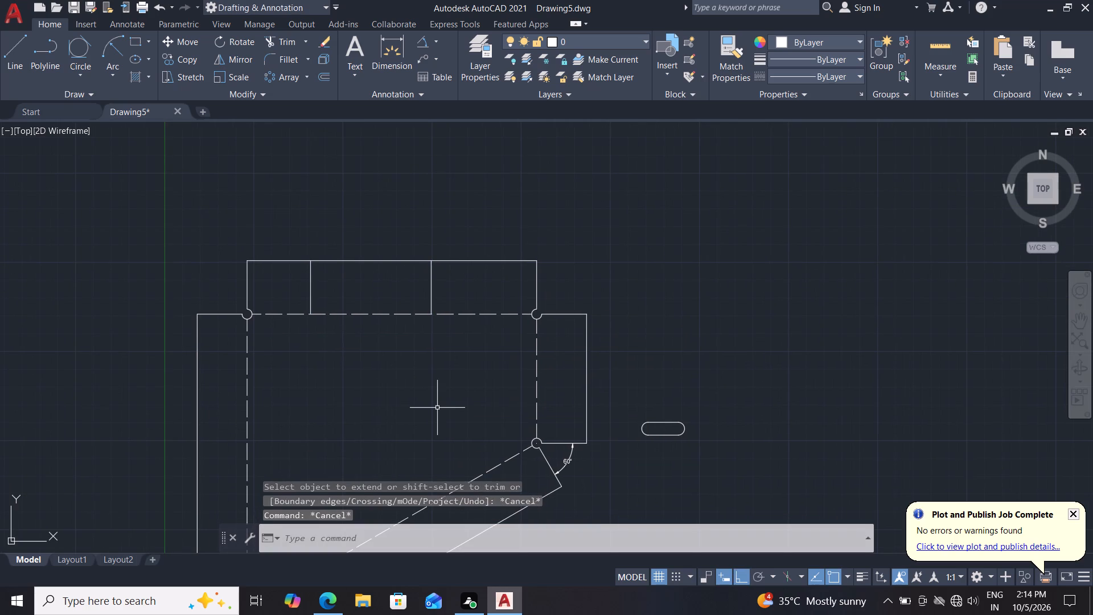
# Move the rounded slot by its centre onto the midpoint of the first vertical line in the top flange.
pyautogui.click(700, 401)
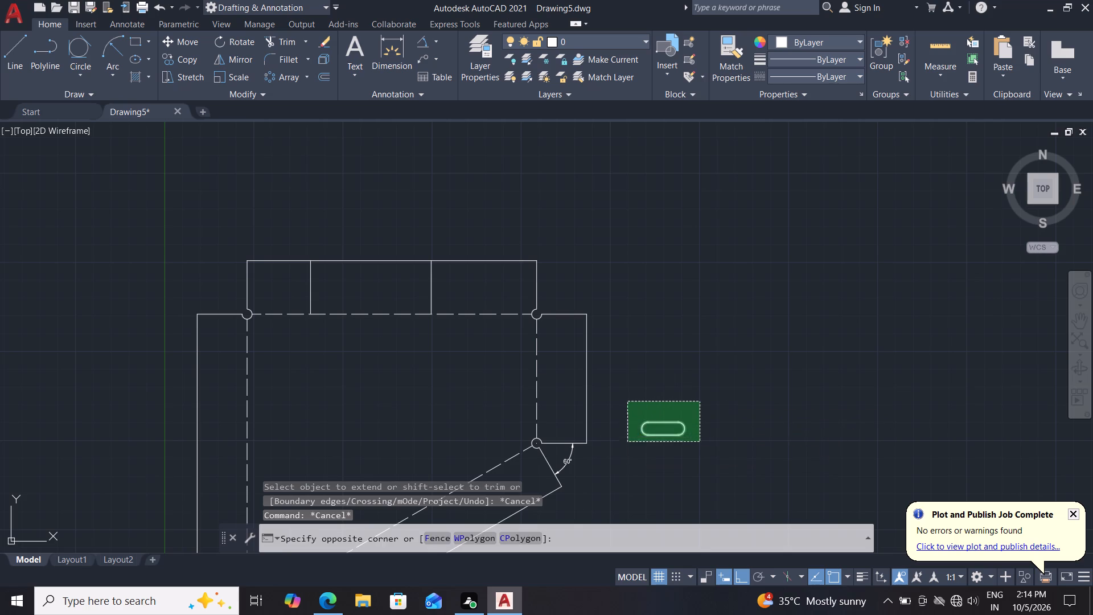
pyautogui.click(627, 442)
pyautogui.press('m')
pyautogui.press('Return')
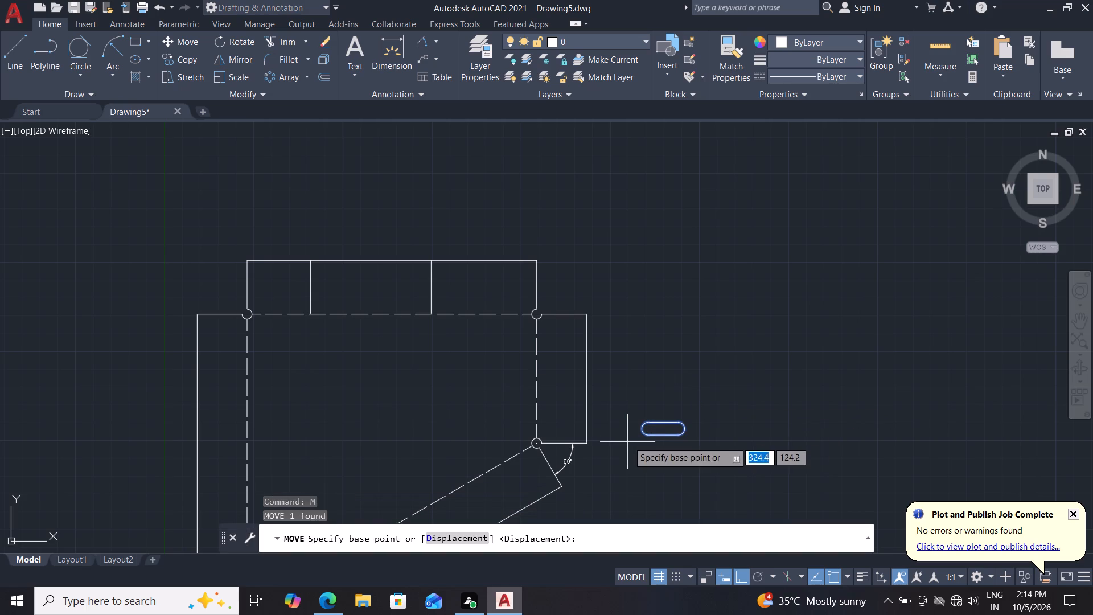
pyautogui.scroll(2, 698, 456)
pyautogui.click(612, 391)
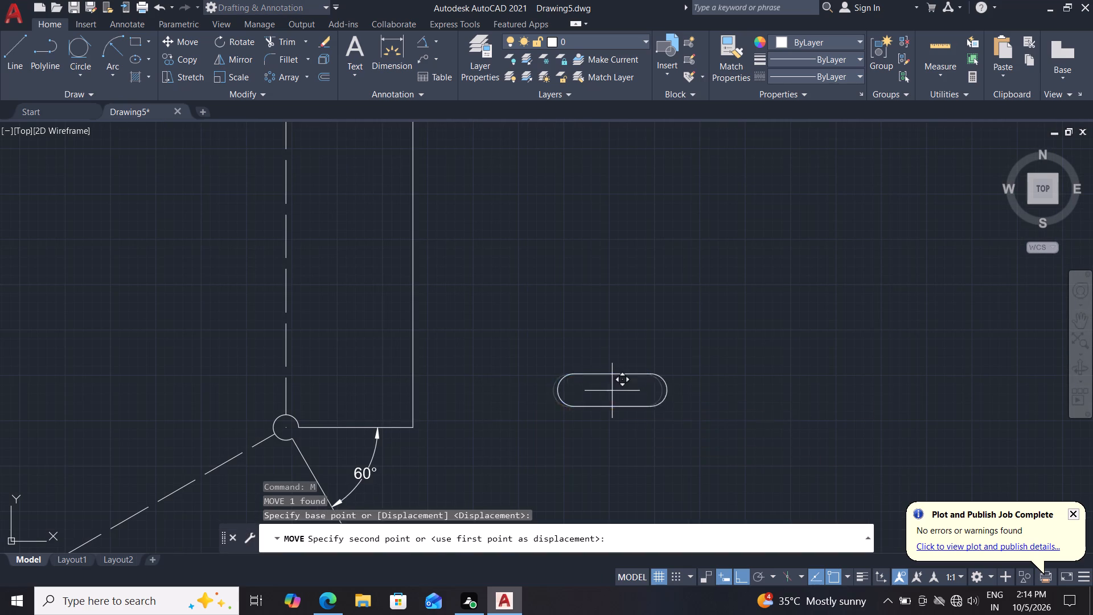
pyautogui.scroll(-3, 352, 400)
pyautogui.scroll(1, 239, 357)
pyautogui.moveTo(183, 364); pyautogui.dragTo(223, 468, button='middle')
pyautogui.scroll(2, 204, 447)
pyautogui.moveTo(215, 304); pyautogui.dragTo(215, 310)
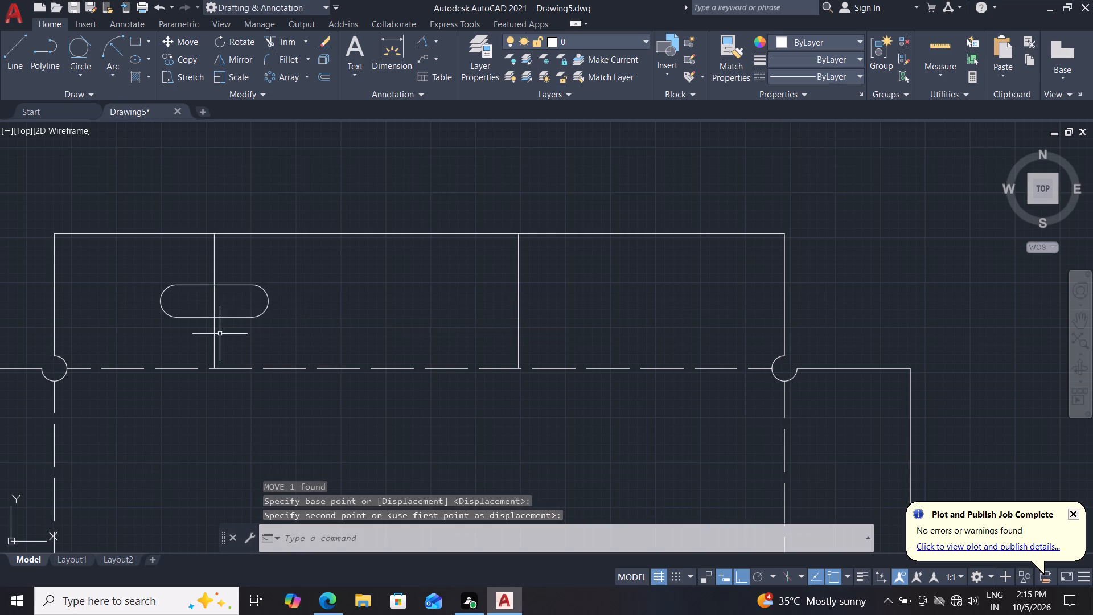
# Copy the slot by its centre to the second vertical line's midpoint and to a spare spot about 209 mm right of the original.
pyautogui.write('co')
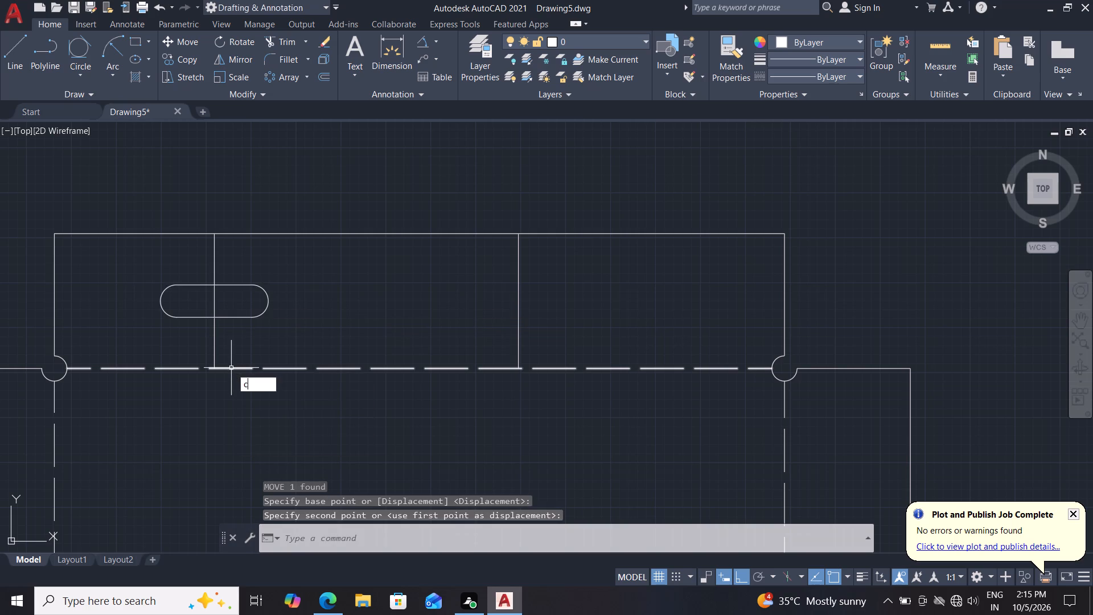
pyautogui.press('Return')
pyautogui.scroll(1, 509, 368)
pyautogui.scroll(-3, 249, 285)
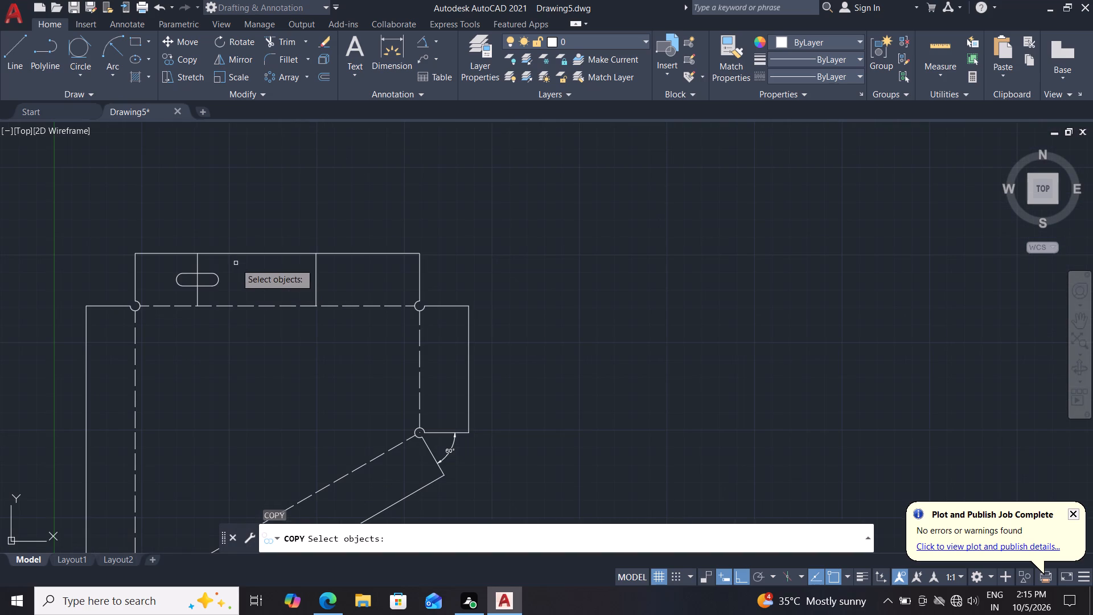
pyautogui.click(236, 260)
pyautogui.moveTo(215, 292); pyautogui.dragTo(222, 292)
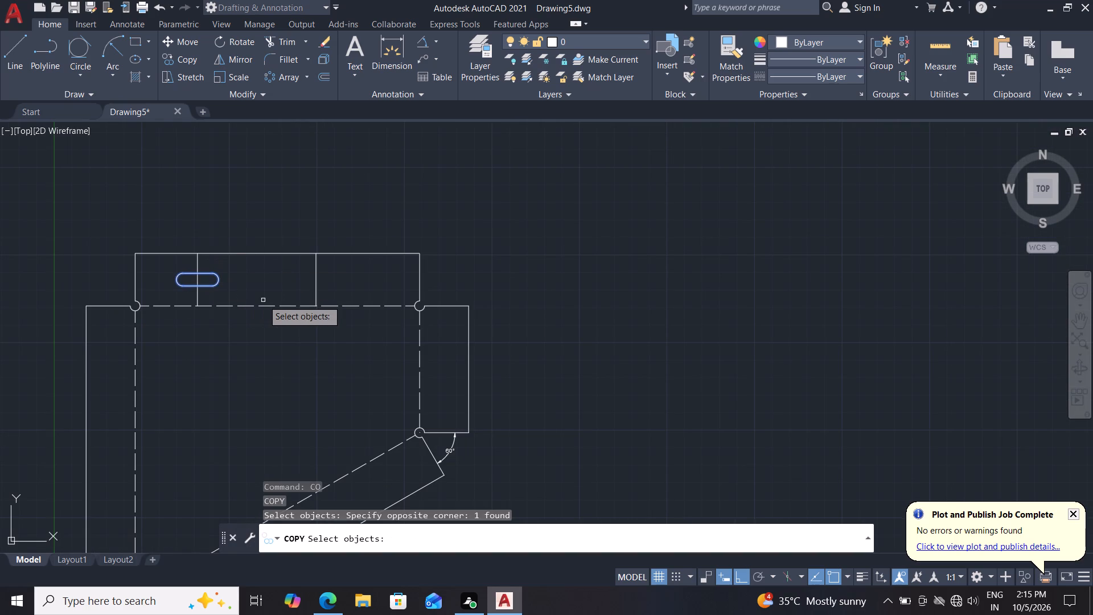
pyautogui.press('Return')
pyautogui.scroll(2, 251, 288)
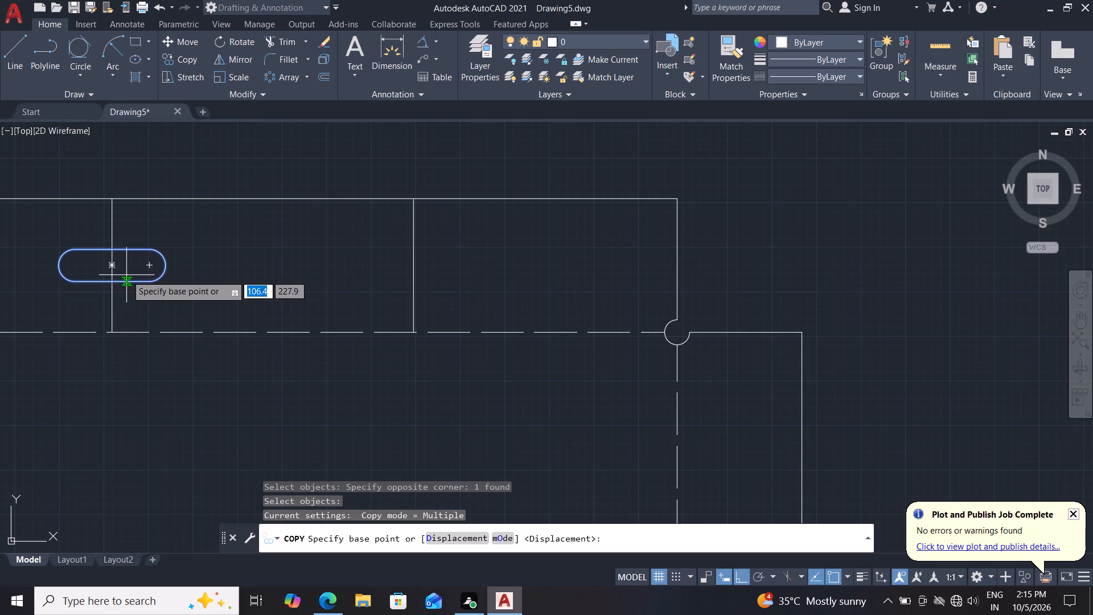
pyautogui.click(114, 265)
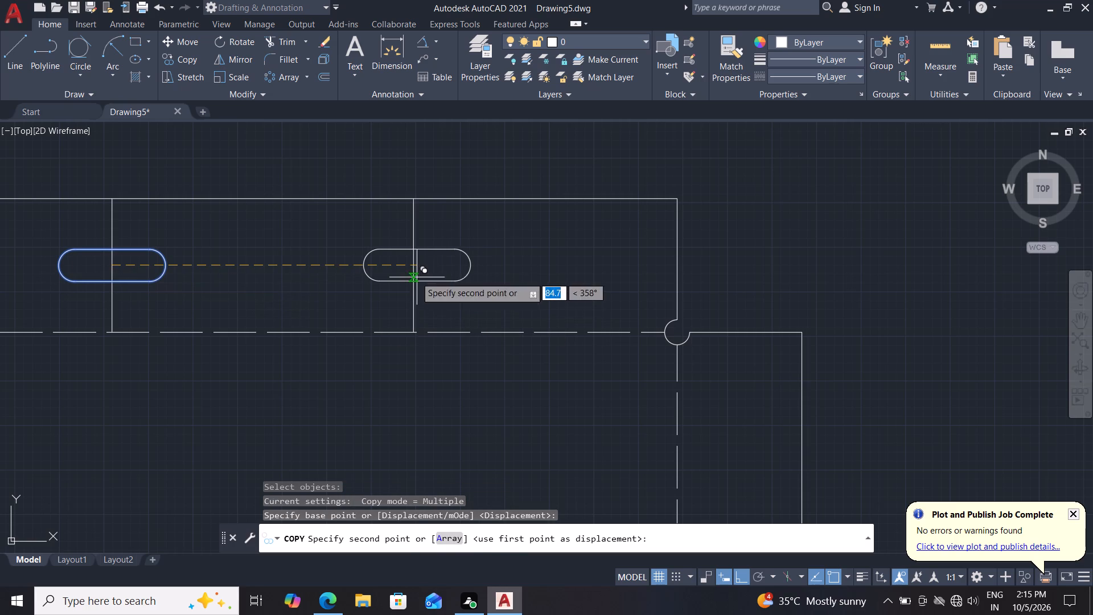
pyautogui.moveTo(412, 265); pyautogui.dragTo(409, 273)
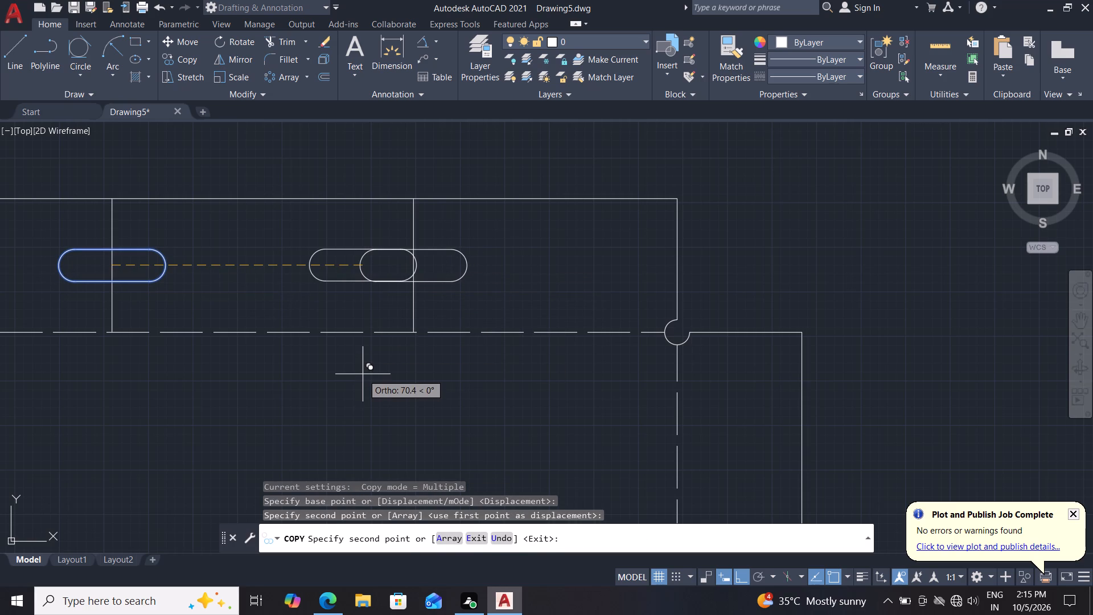
pyautogui.click(859, 270)
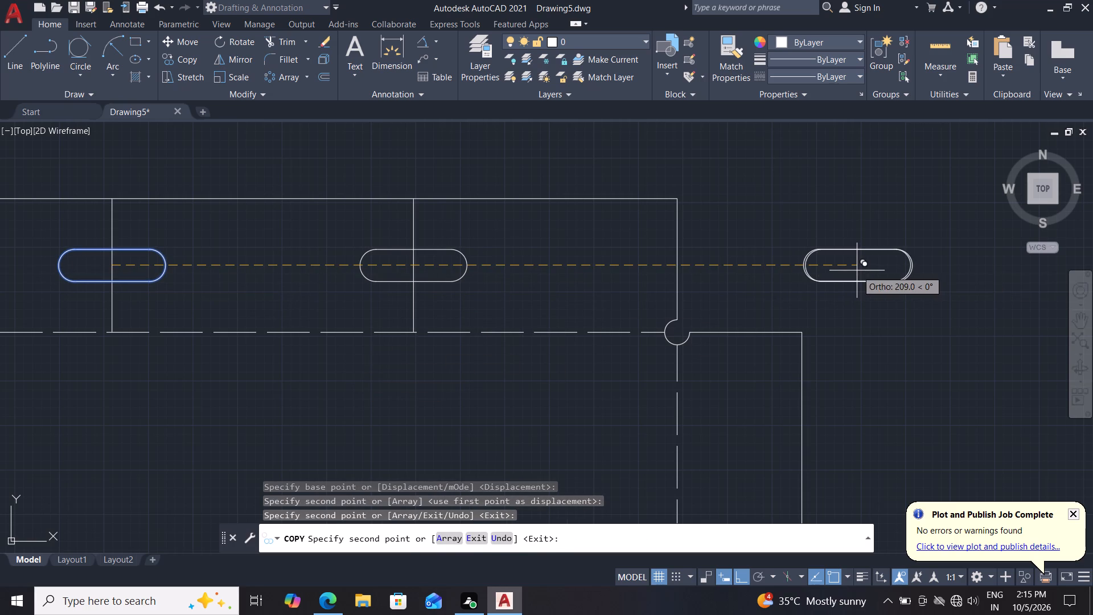
pyautogui.press('Escape')
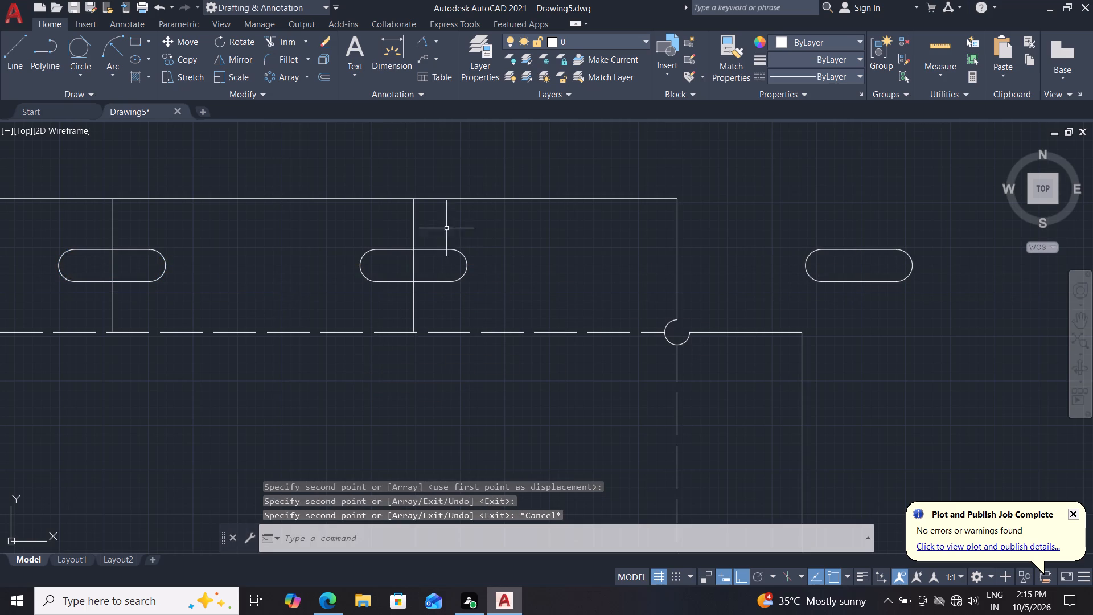
# Delete the two vertical positioning lines in the top flange.
pyautogui.moveTo(440, 230); pyautogui.dragTo(413, 229)
pyautogui.click(94, 237)
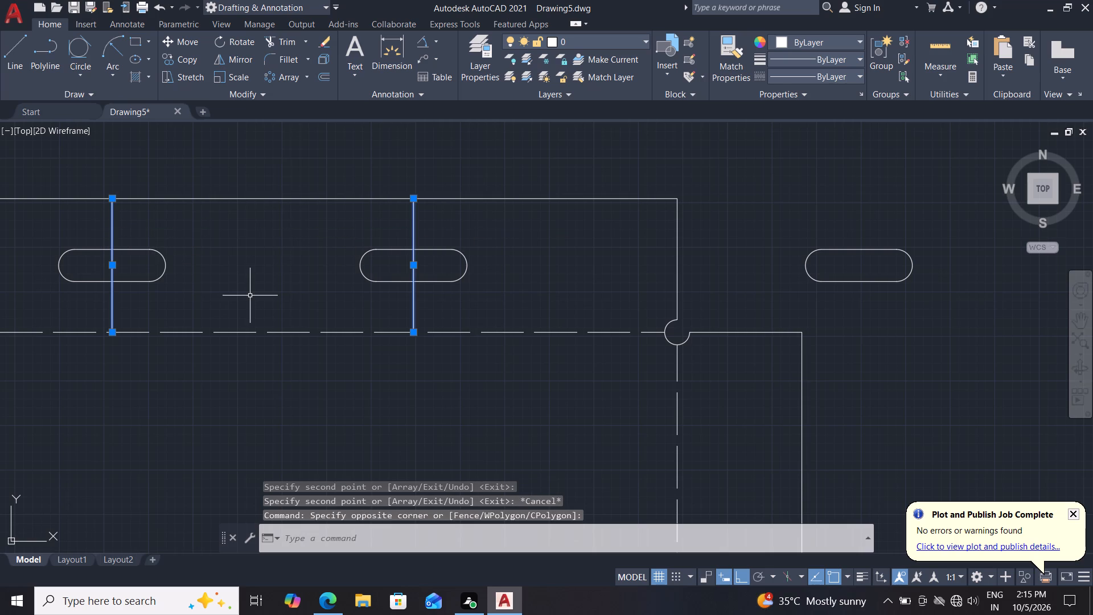
pyautogui.press('Delete')
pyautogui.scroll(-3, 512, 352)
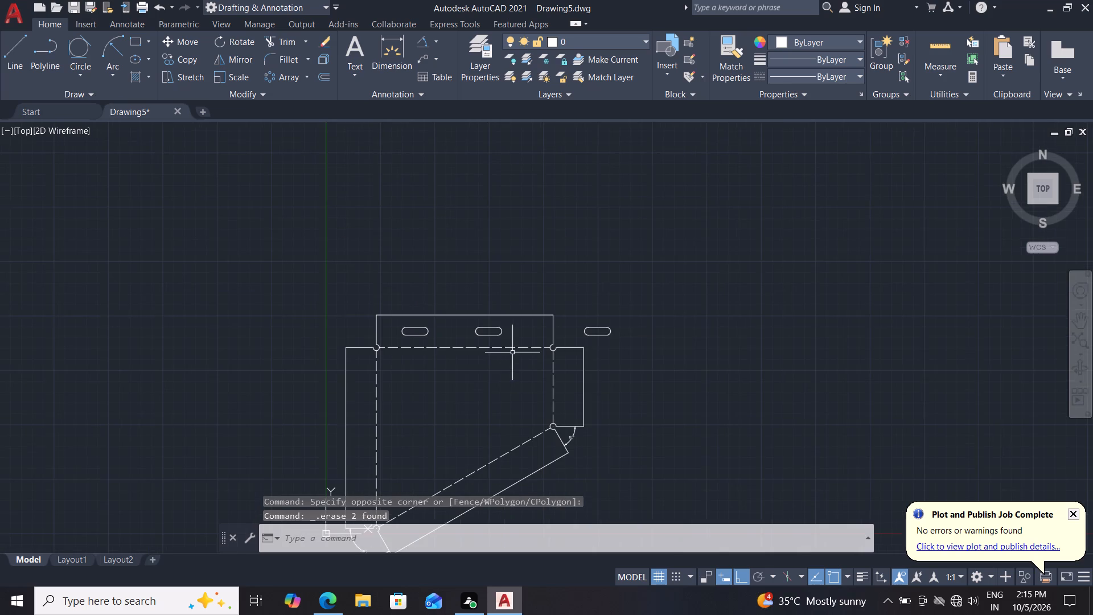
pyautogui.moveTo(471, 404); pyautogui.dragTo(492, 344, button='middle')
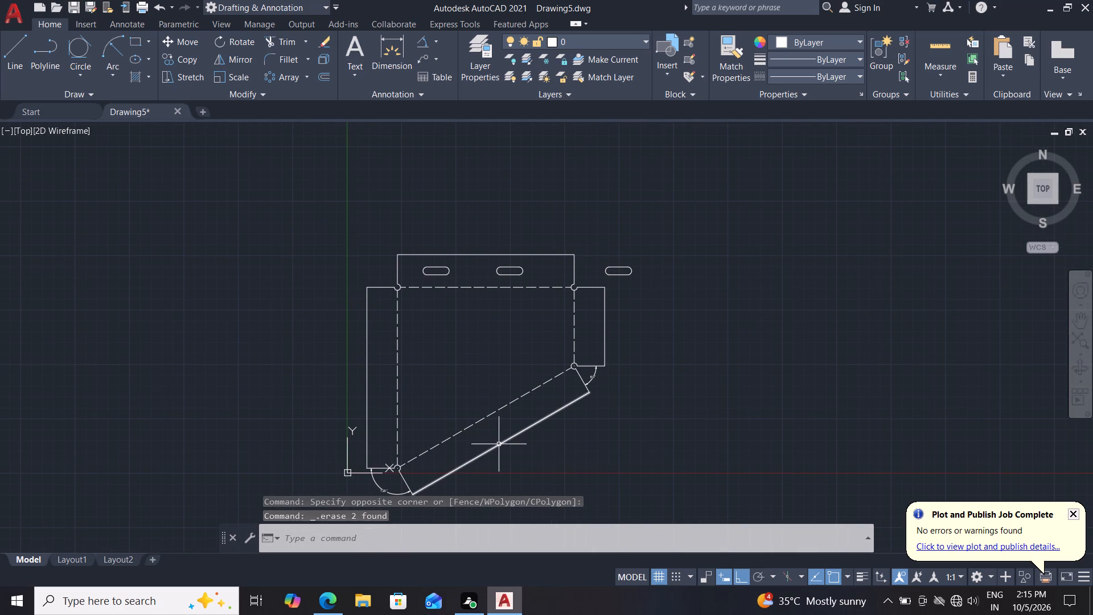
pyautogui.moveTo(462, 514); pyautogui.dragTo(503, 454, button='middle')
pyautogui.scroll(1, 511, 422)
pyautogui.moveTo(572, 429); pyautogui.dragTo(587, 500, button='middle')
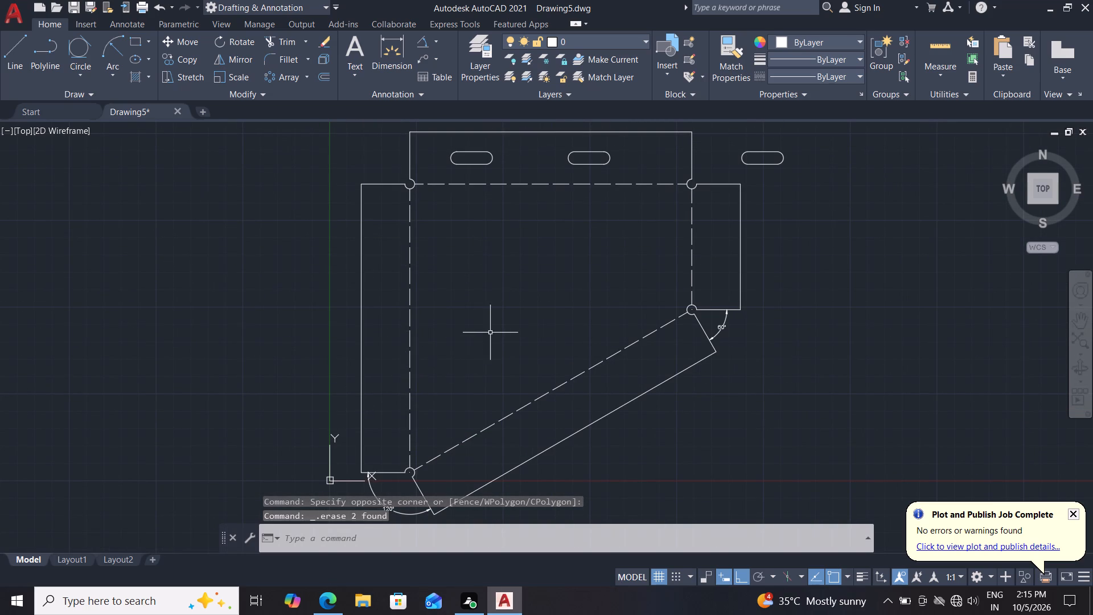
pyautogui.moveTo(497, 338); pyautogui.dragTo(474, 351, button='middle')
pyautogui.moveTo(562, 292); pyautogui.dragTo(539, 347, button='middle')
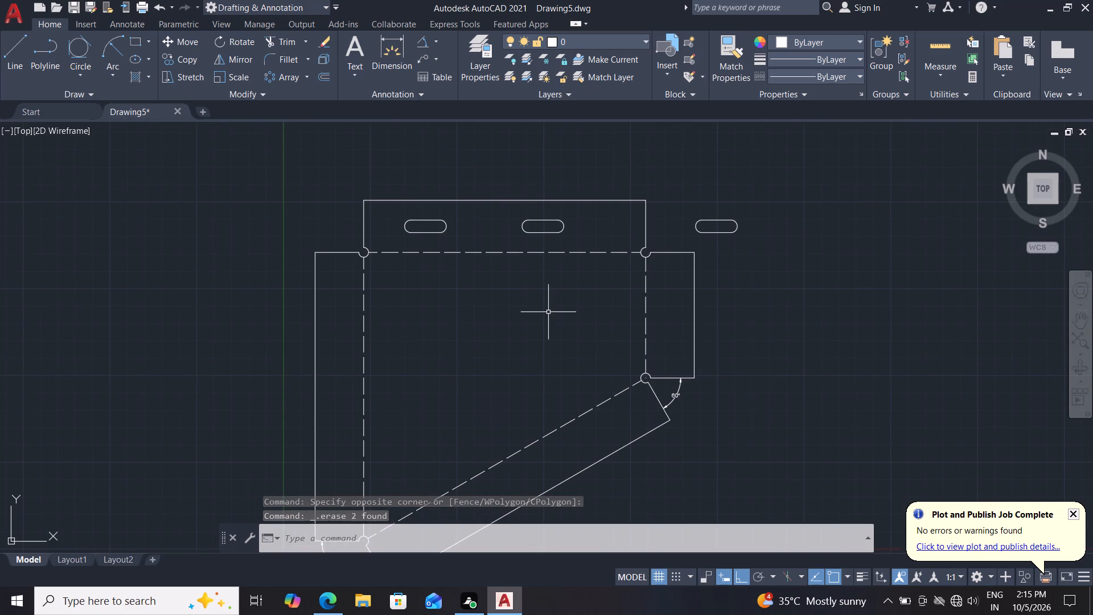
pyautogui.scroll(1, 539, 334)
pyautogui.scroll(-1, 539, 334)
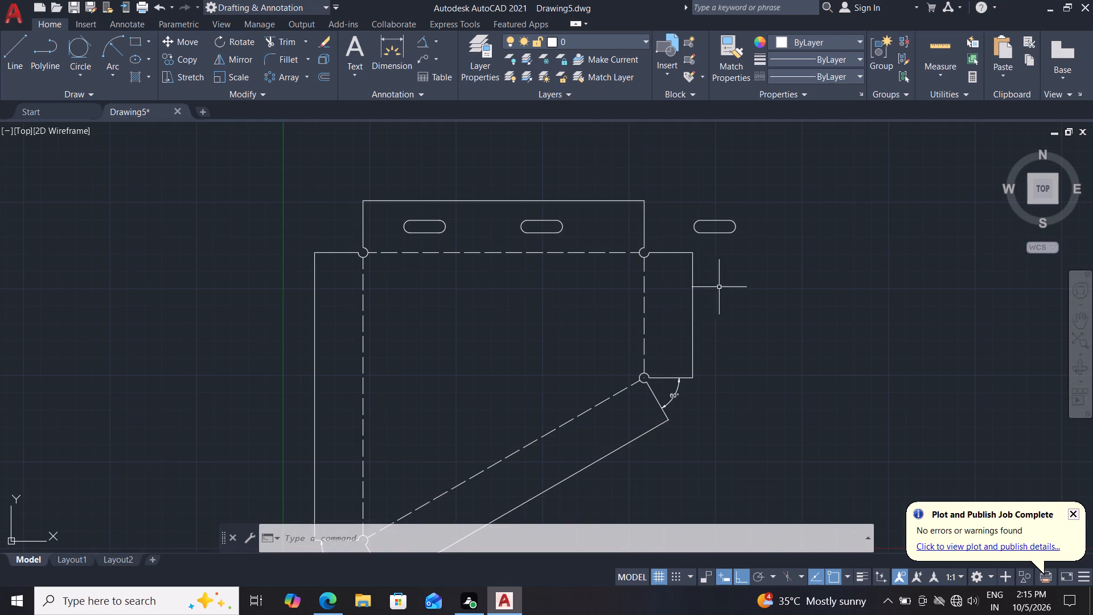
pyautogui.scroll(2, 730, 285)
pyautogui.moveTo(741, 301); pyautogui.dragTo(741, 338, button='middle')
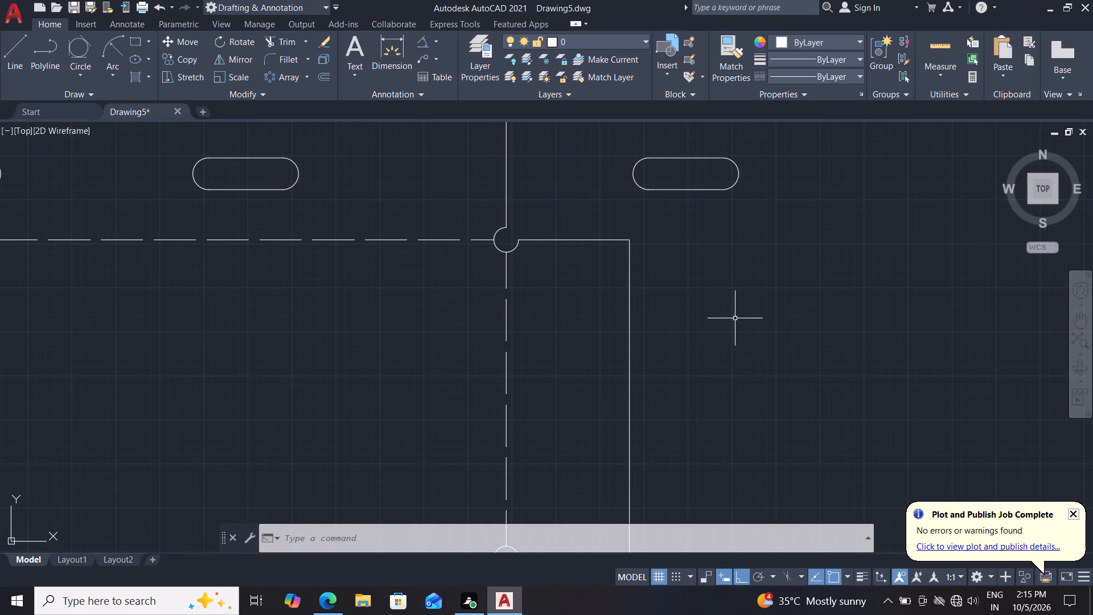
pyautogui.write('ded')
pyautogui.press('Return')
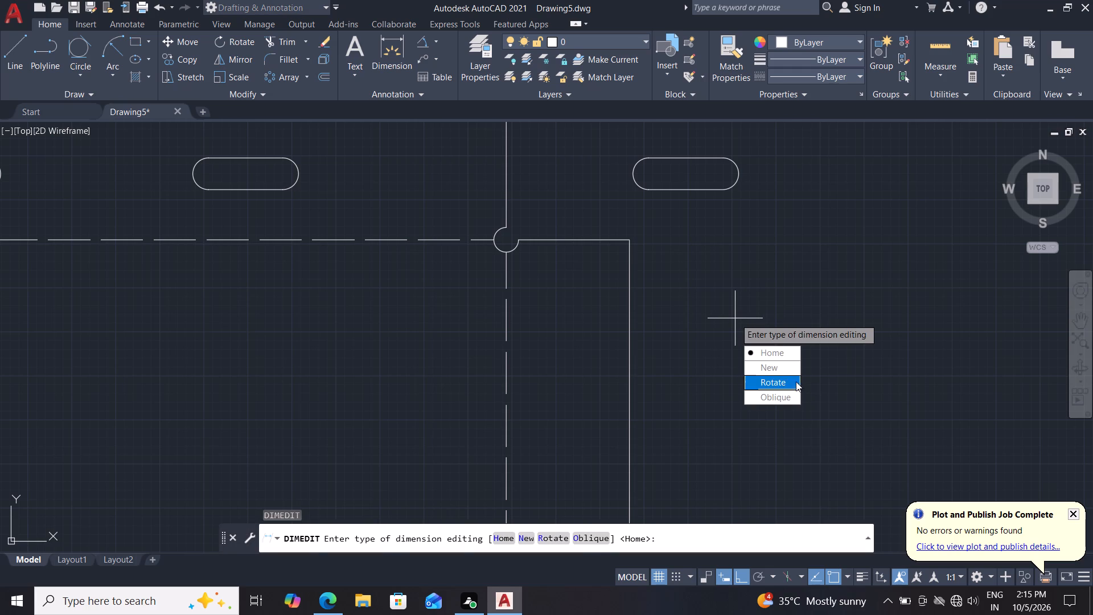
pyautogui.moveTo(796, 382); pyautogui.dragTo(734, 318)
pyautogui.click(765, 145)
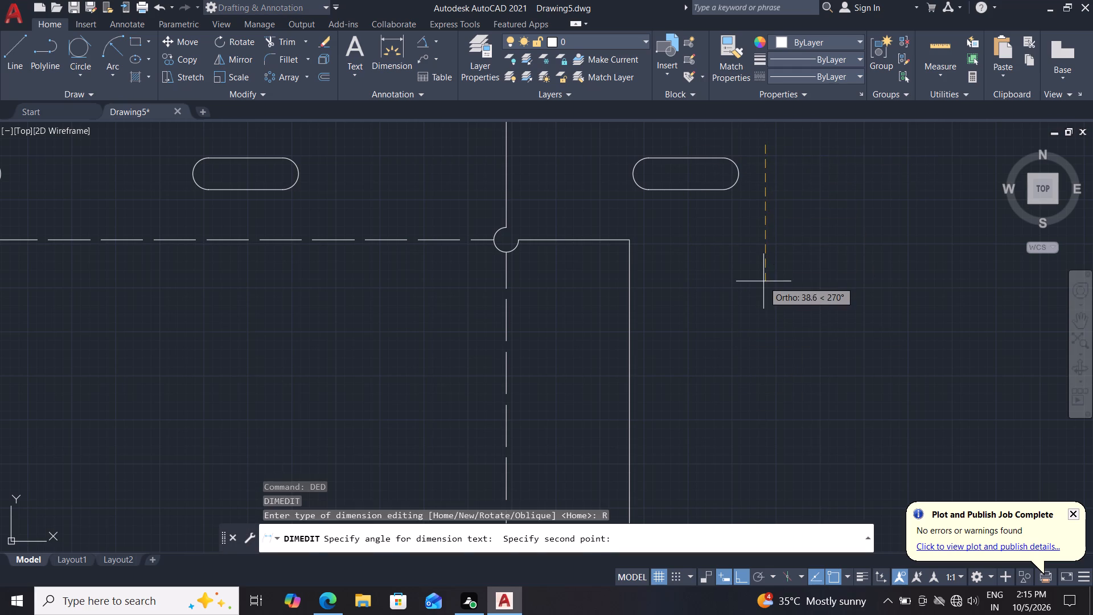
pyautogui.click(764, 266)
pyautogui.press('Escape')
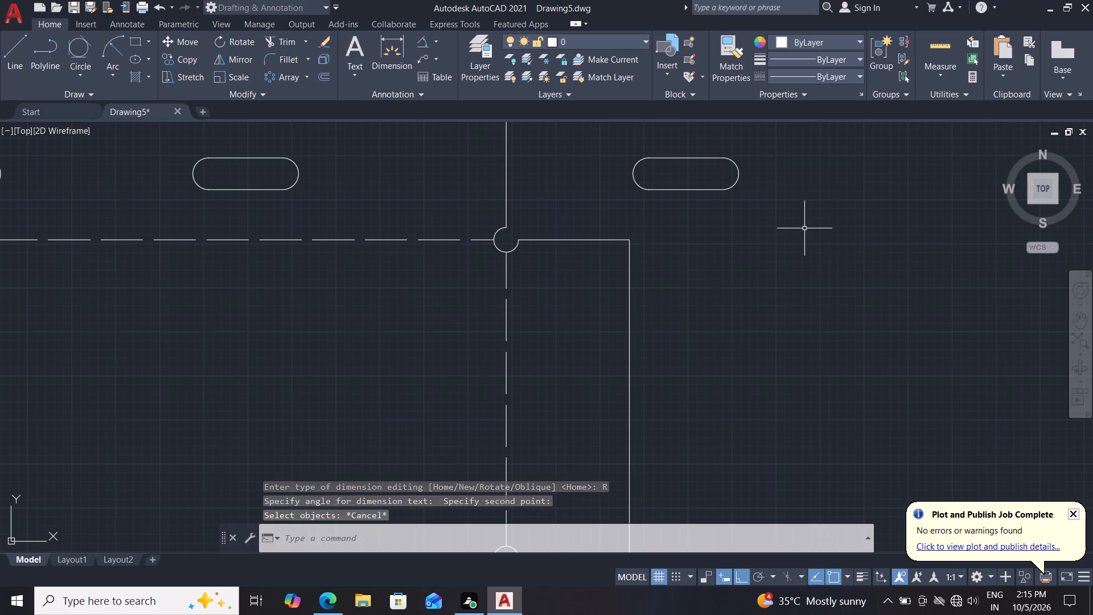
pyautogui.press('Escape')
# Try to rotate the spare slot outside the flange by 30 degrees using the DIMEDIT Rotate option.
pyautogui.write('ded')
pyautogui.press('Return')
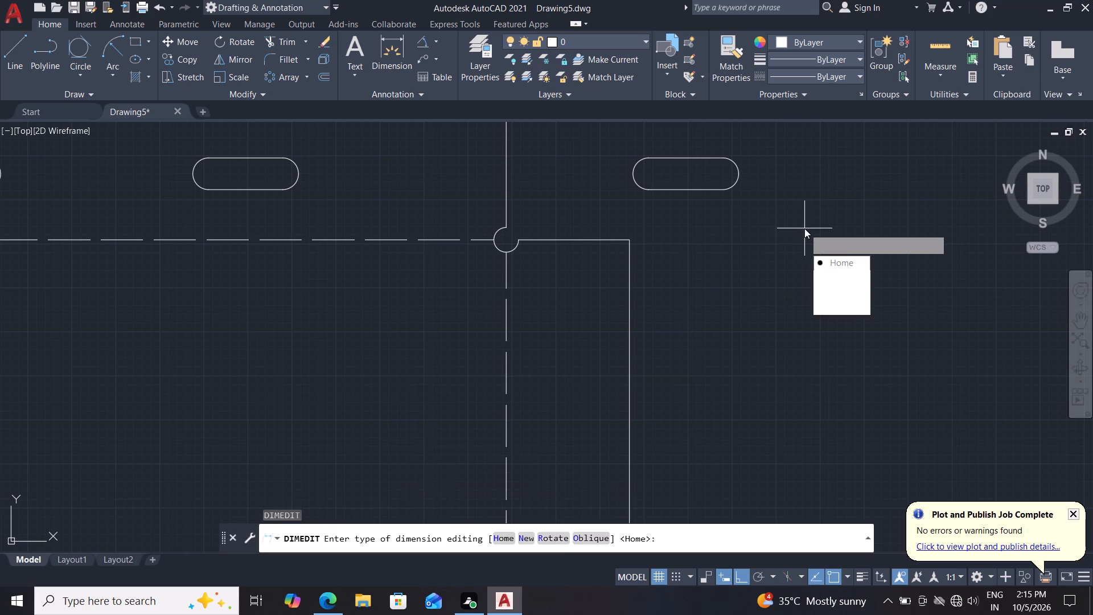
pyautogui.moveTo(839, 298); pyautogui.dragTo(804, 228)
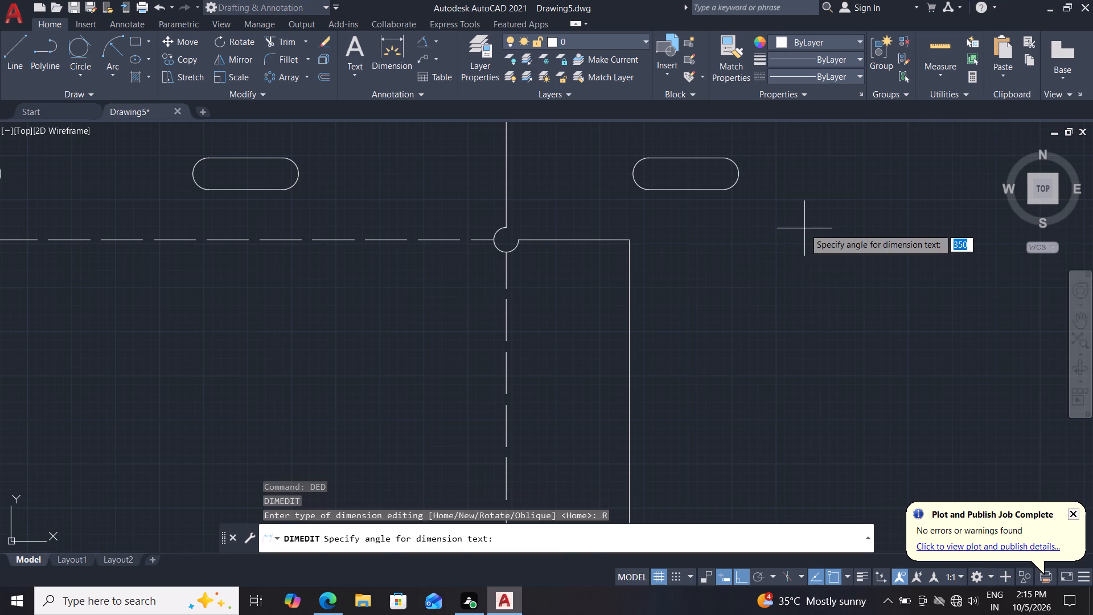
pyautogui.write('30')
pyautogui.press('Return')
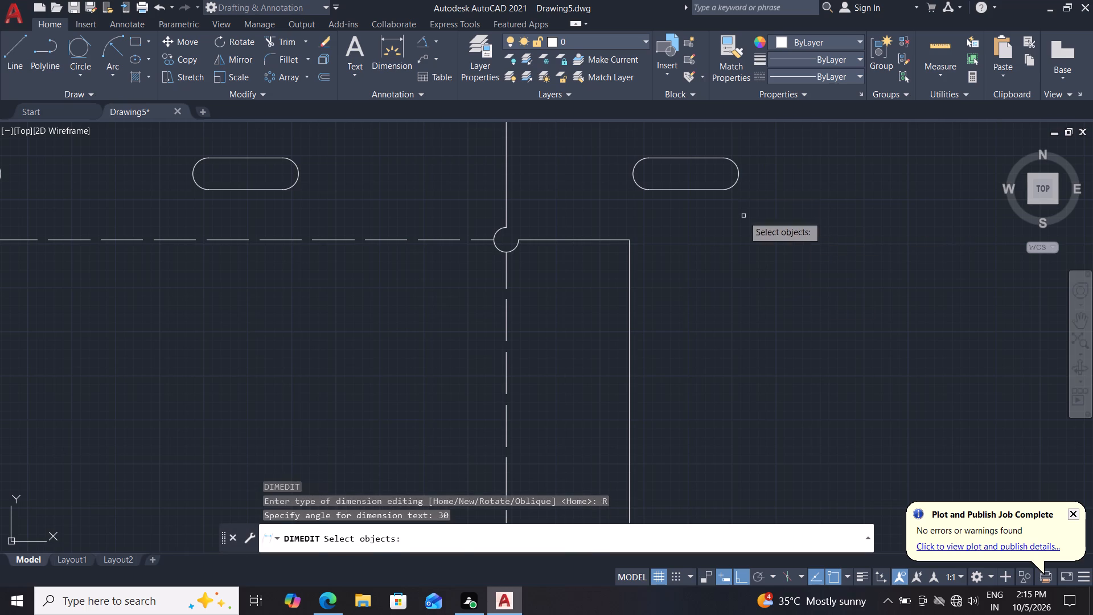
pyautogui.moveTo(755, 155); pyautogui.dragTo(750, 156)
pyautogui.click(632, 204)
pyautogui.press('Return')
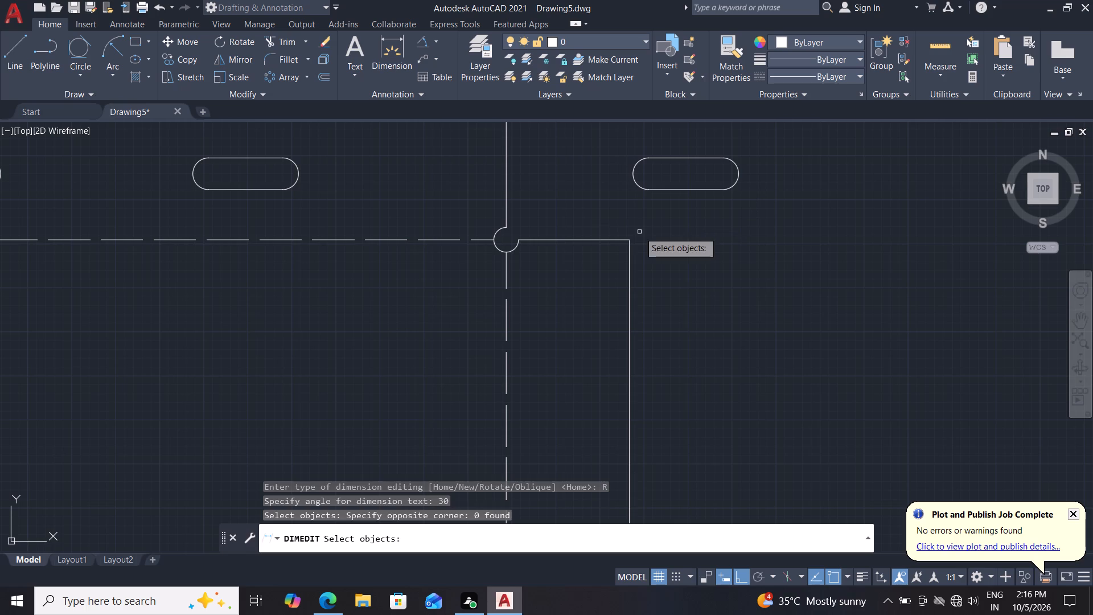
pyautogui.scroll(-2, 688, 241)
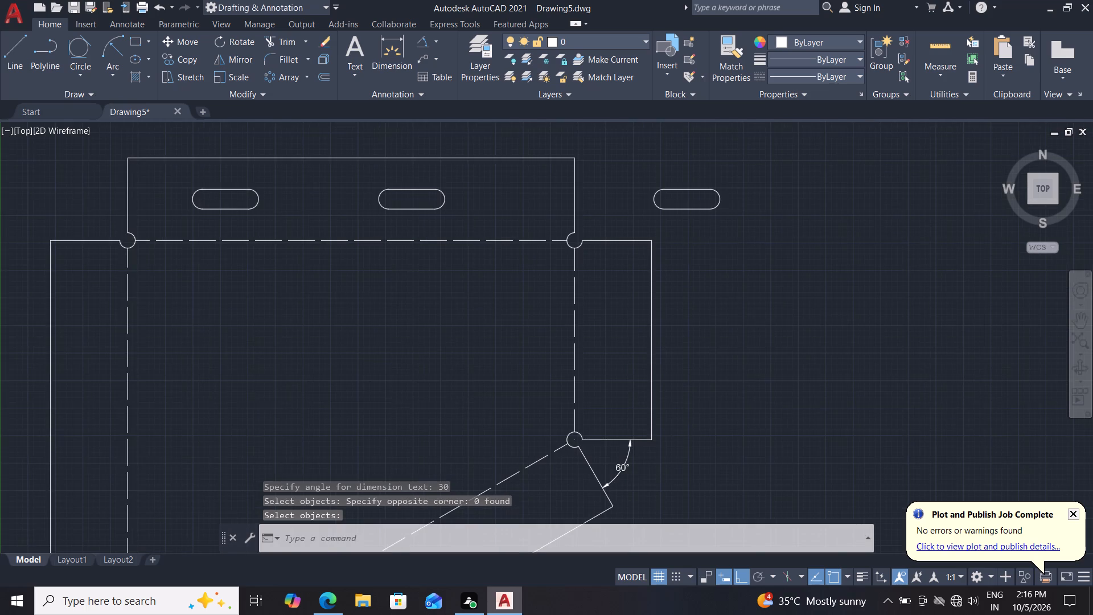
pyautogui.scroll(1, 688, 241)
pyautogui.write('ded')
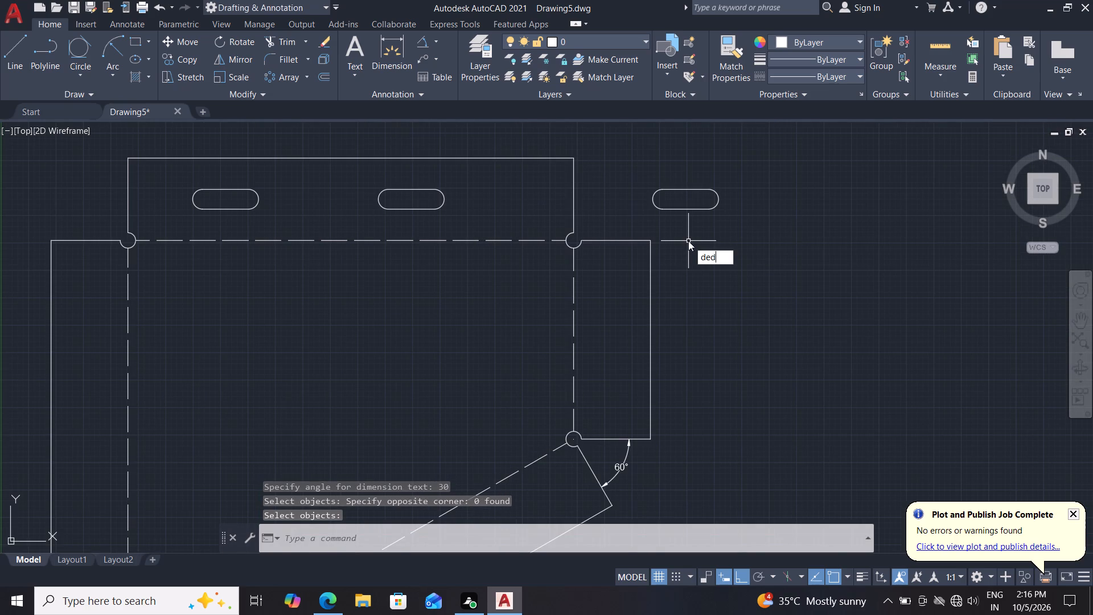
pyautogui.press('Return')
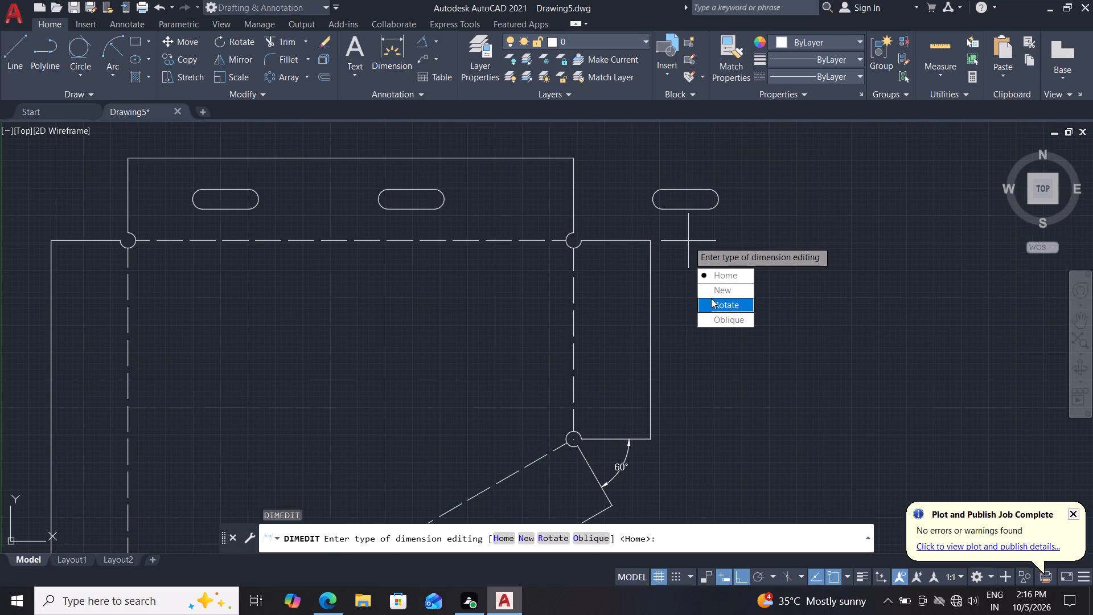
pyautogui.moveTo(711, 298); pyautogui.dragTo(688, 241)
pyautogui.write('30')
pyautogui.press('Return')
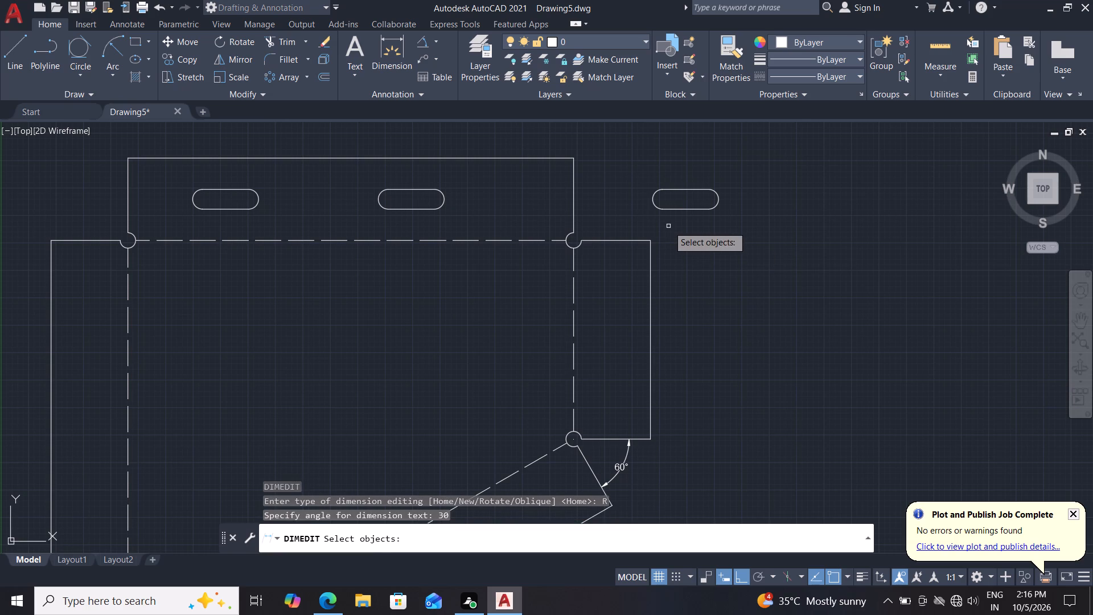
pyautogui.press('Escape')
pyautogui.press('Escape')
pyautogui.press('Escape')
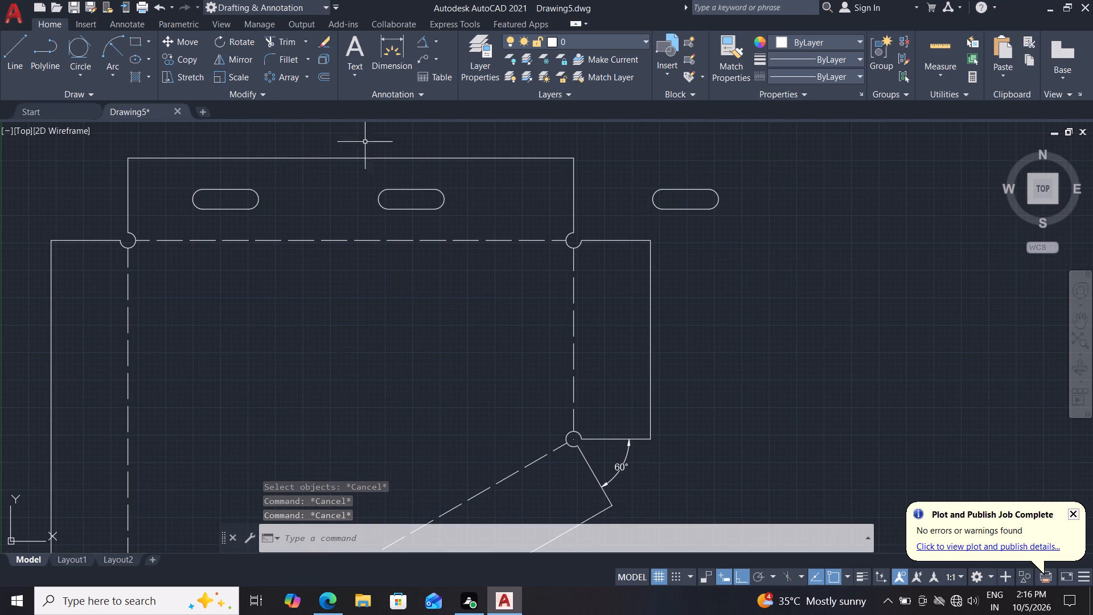
# Rotate the spare slot outside the top flange by 30 degrees about its centre.
pyautogui.press('r')
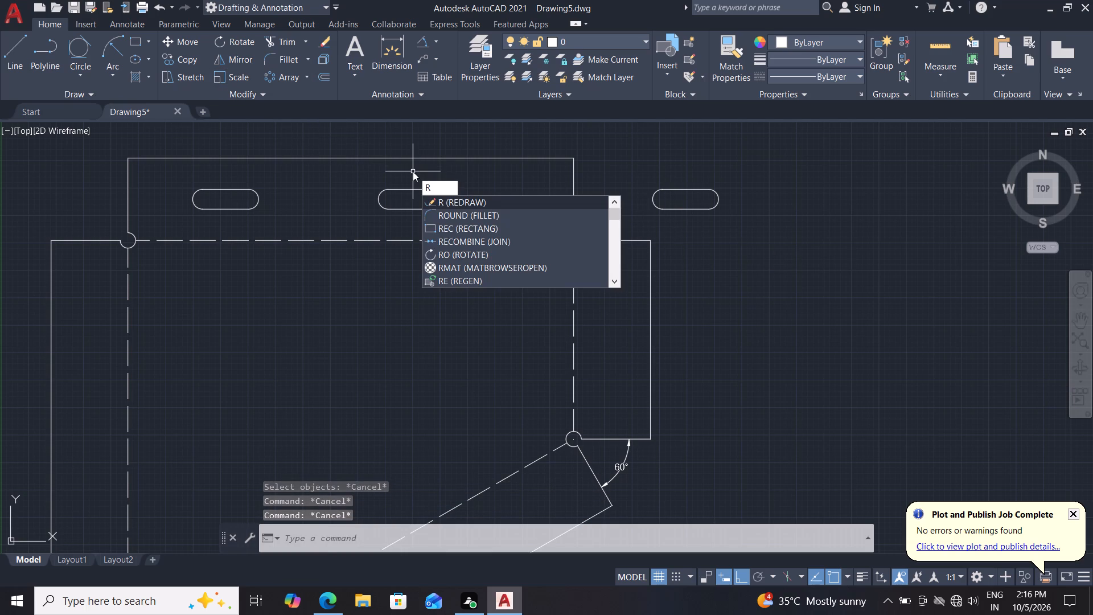
pyautogui.press('o')
pyautogui.press('Return')
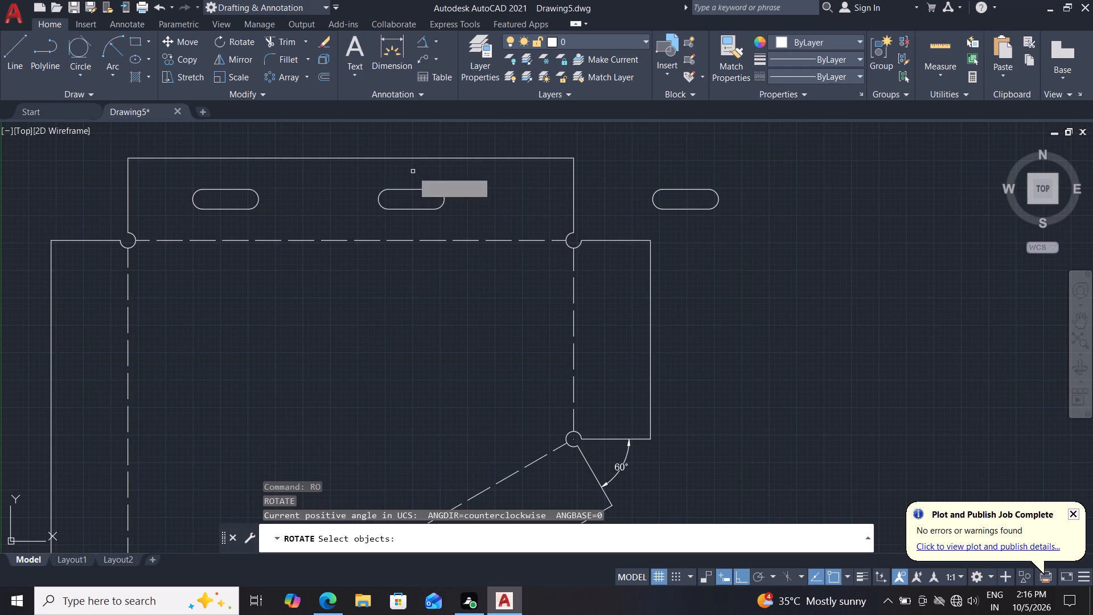
pyautogui.click(737, 176)
pyautogui.click(648, 202)
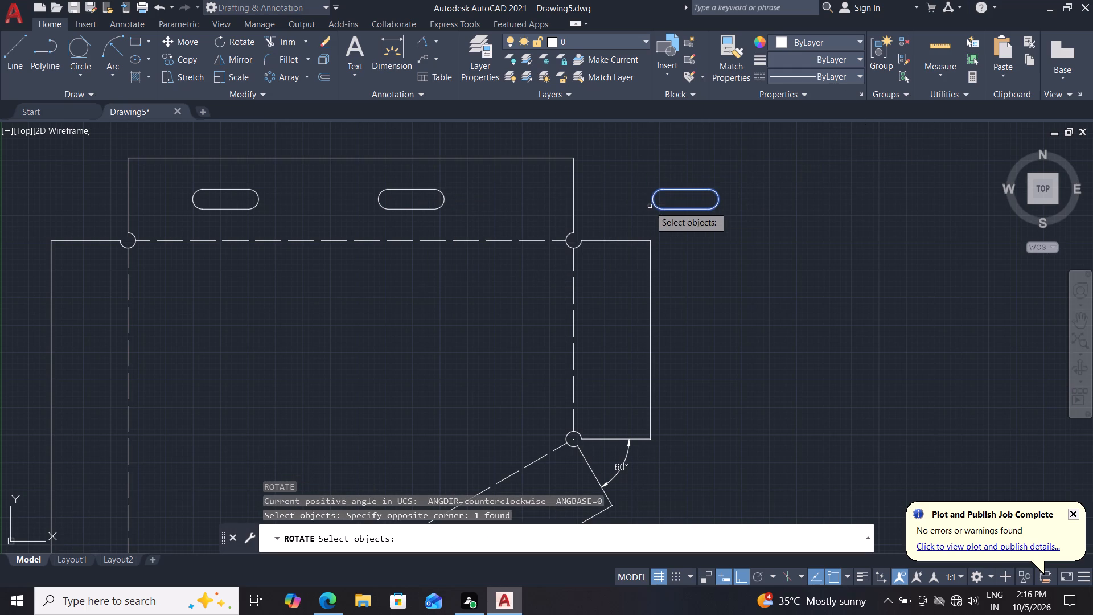
pyautogui.press('Return')
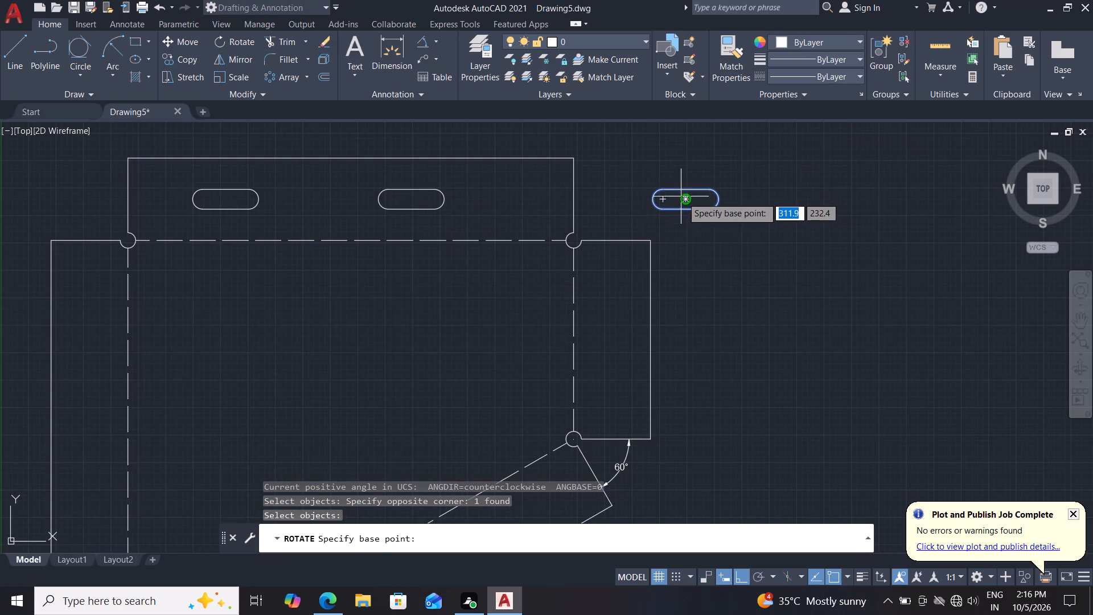
pyautogui.moveTo(683, 198); pyautogui.dragTo(693, 197)
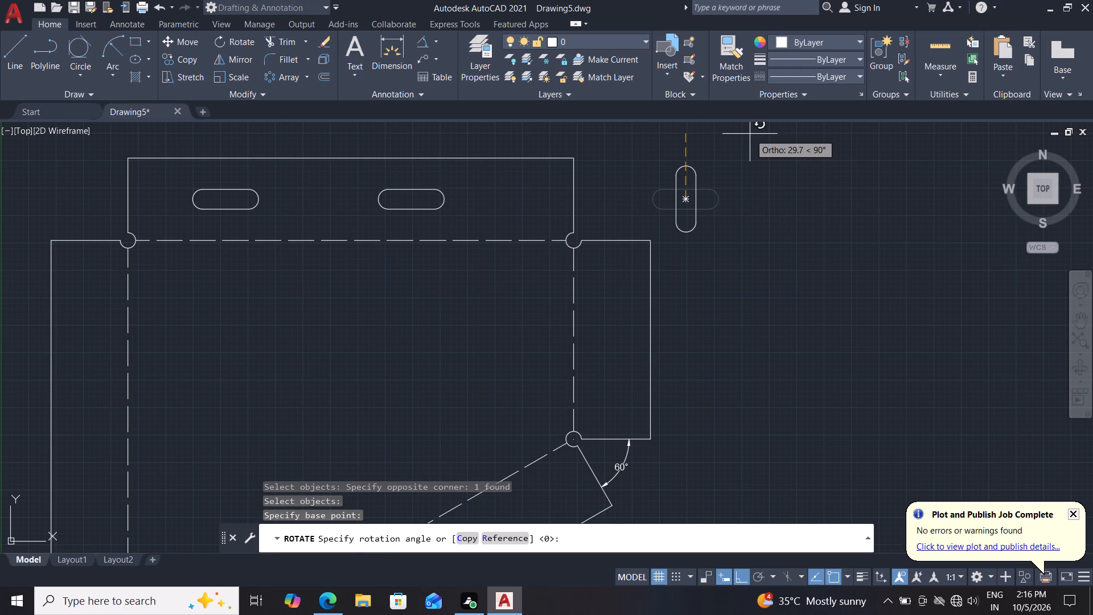
pyautogui.write('30')
pyautogui.press('Return')
# Offset the slanted flange's lower end line, beside the 120° dimension, 88 mm inward along the flange.
pyautogui.scroll(-2, 626, 249)
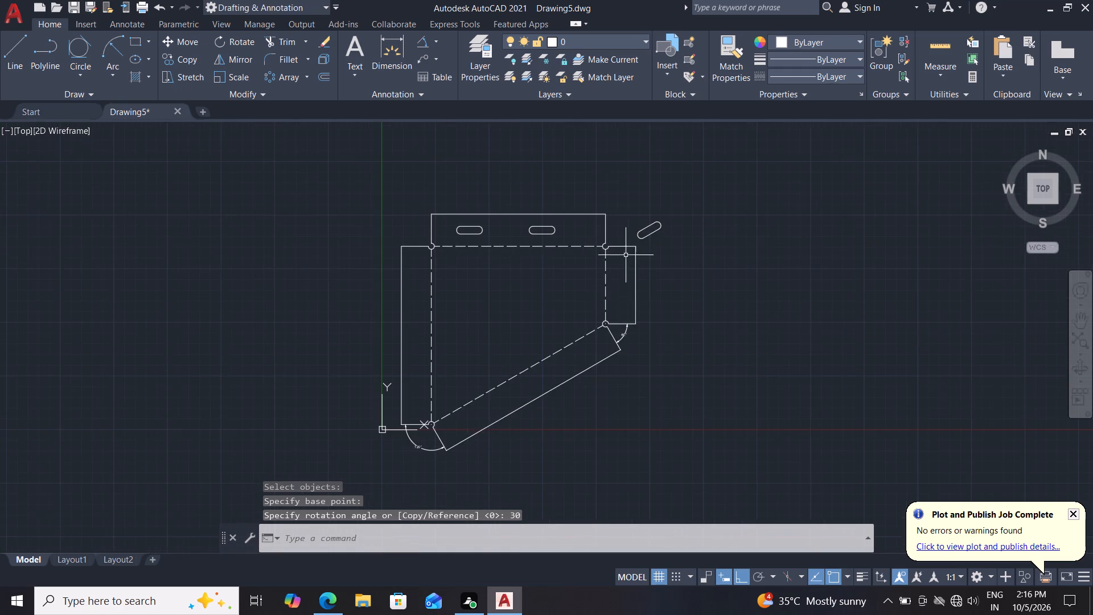
pyautogui.moveTo(523, 364); pyautogui.dragTo(537, 273, button='middle')
pyautogui.scroll(2, 477, 341)
pyautogui.moveTo(504, 311); pyautogui.dragTo(496, 334, button='middle')
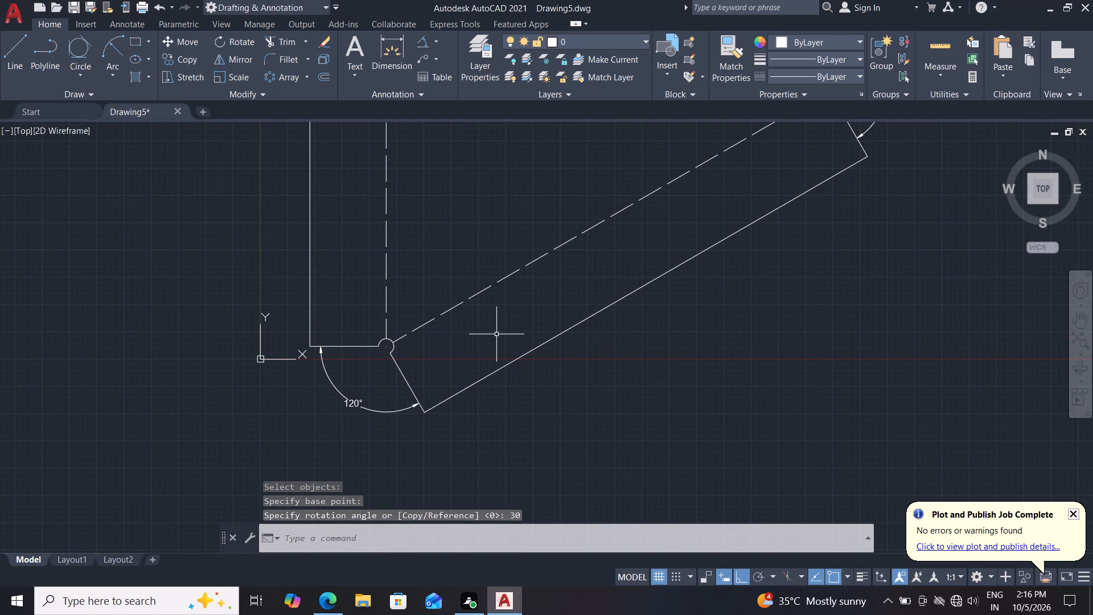
pyautogui.press('o')
pyautogui.press('Return')
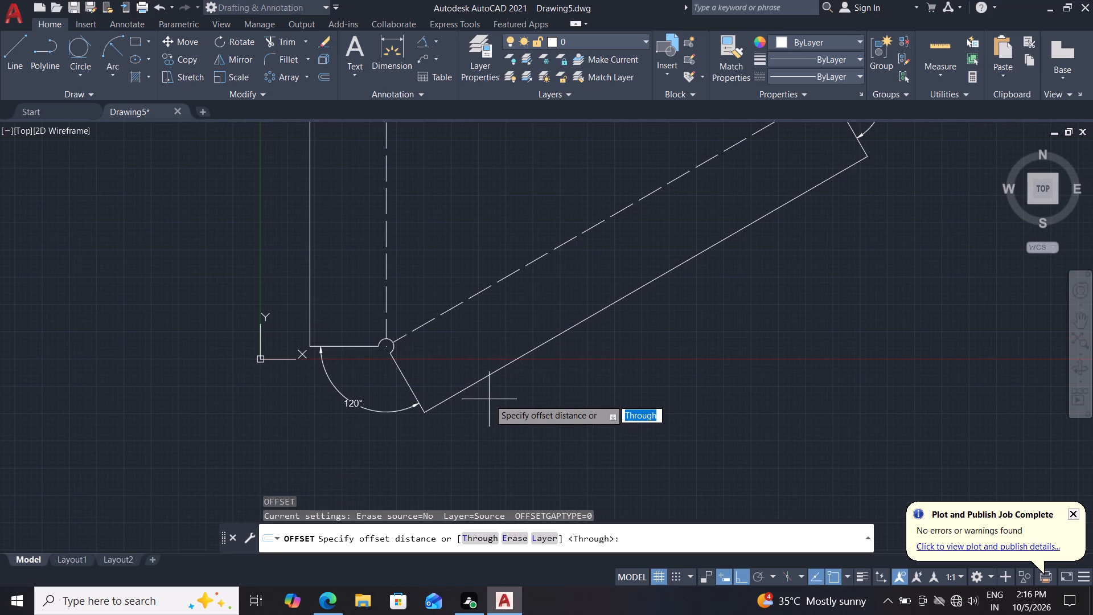
pyautogui.write('88')
pyautogui.press('Return')
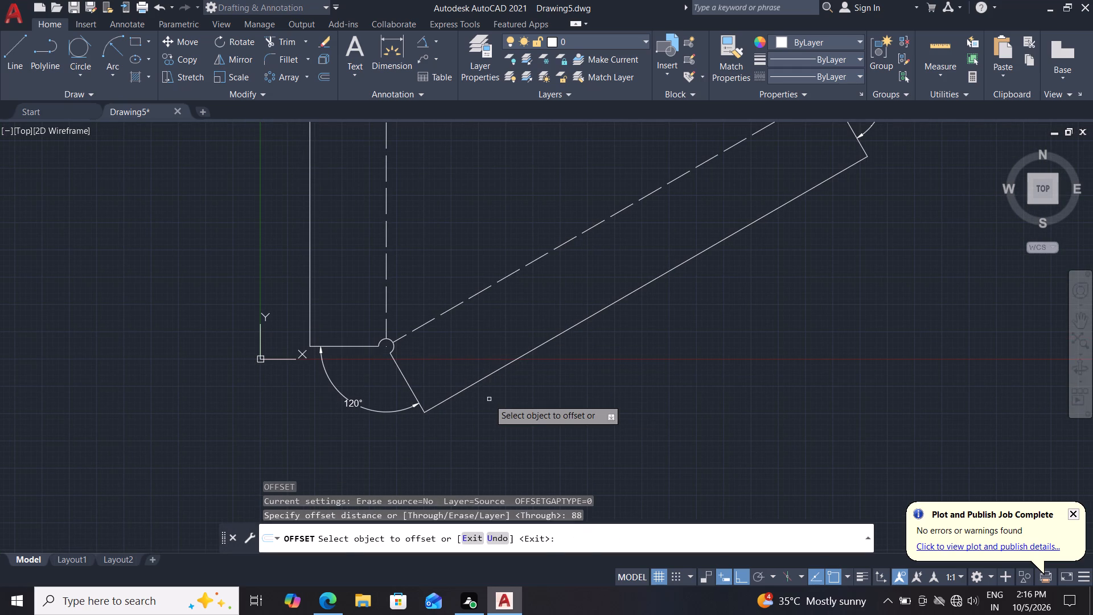
pyautogui.click(404, 375)
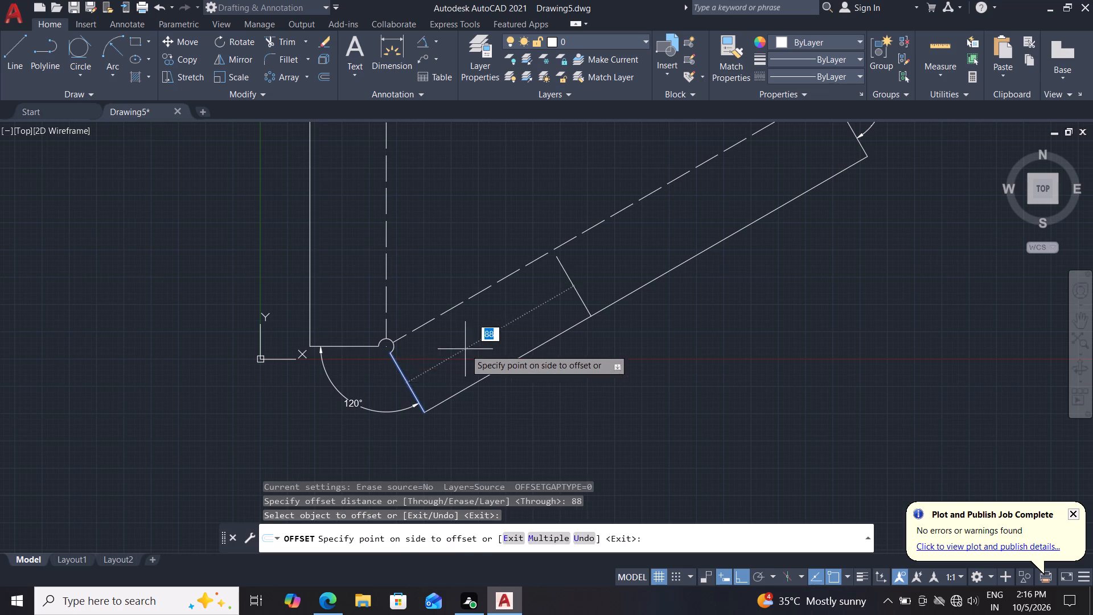
pyautogui.click(505, 333)
# Offset the new cross line in the slanted flange by 40 mm toward the upper end, and offset that copy another 40 mm.
pyautogui.moveTo(580, 290); pyautogui.dragTo(553, 326, button='middle')
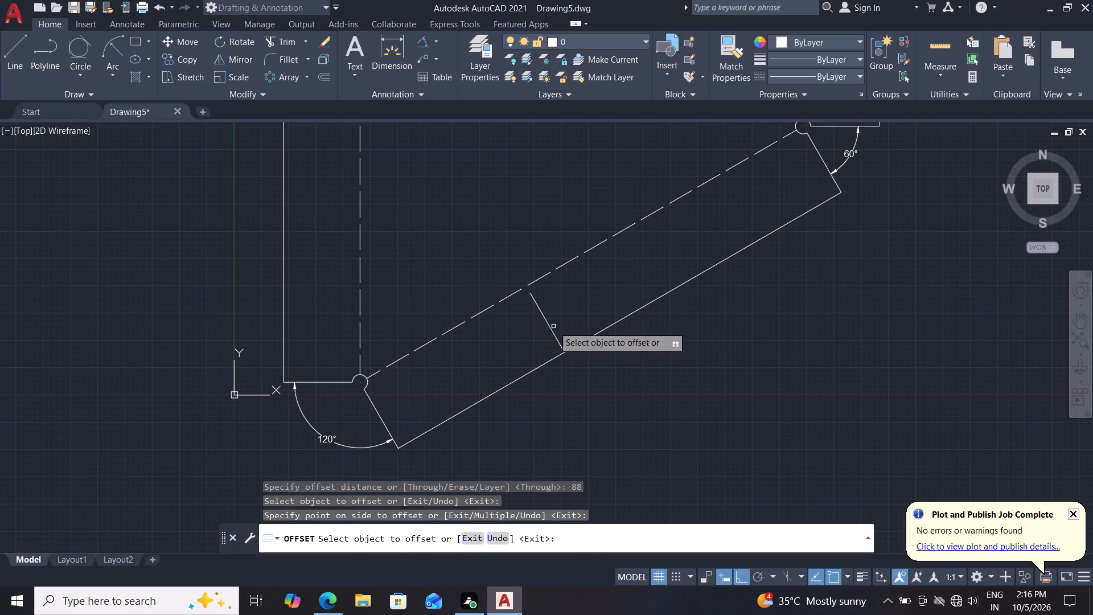
pyautogui.moveTo(547, 318); pyautogui.dragTo(565, 306)
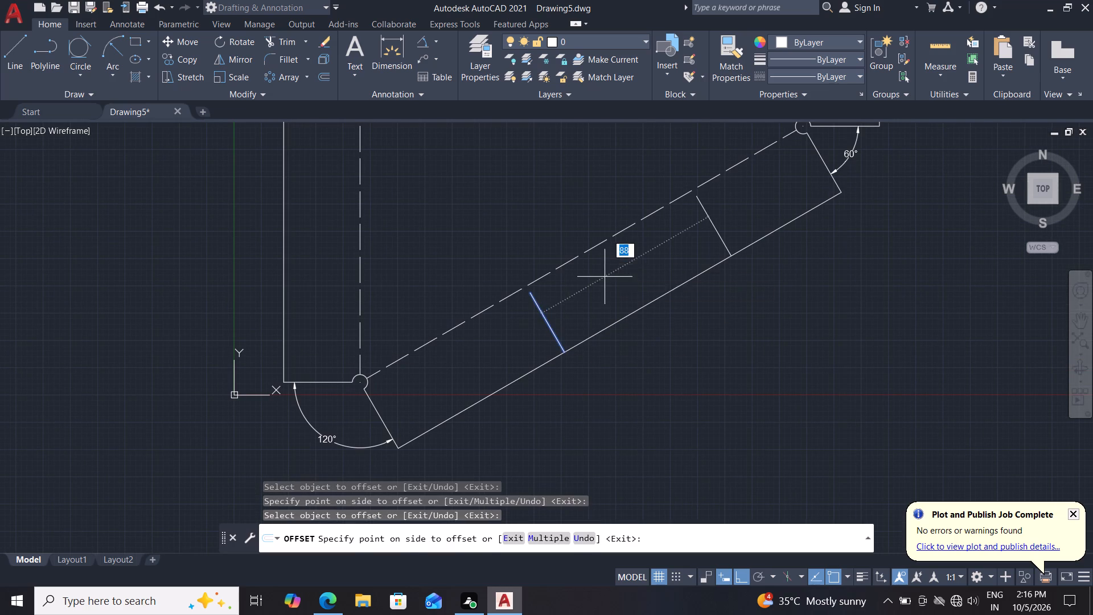
pyautogui.press('1')
pyautogui.press('BackSpace')
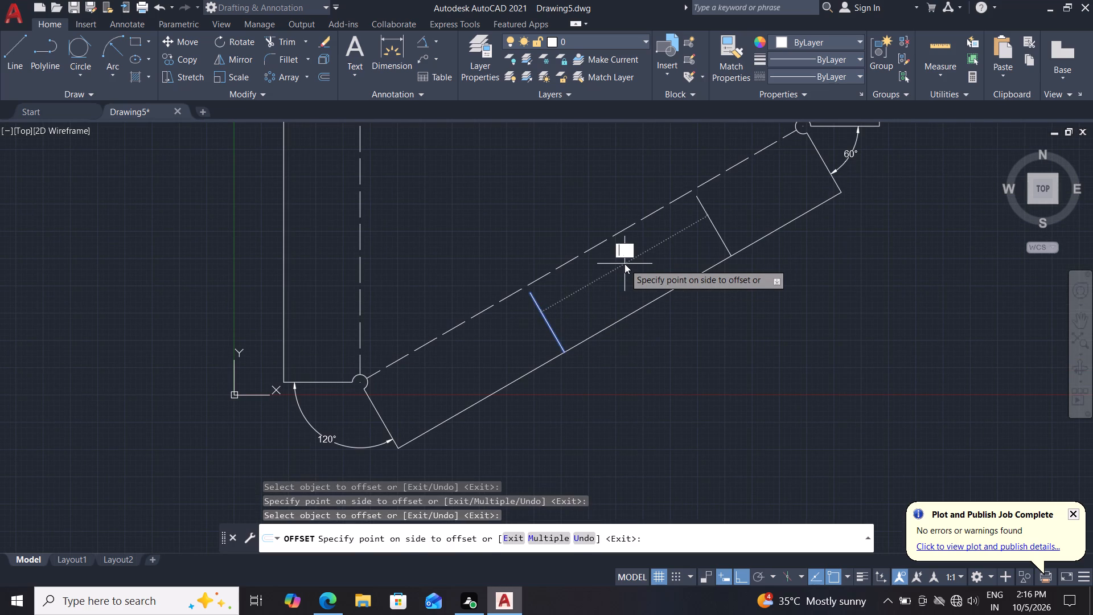
pyautogui.write('40')
pyautogui.press('Return')
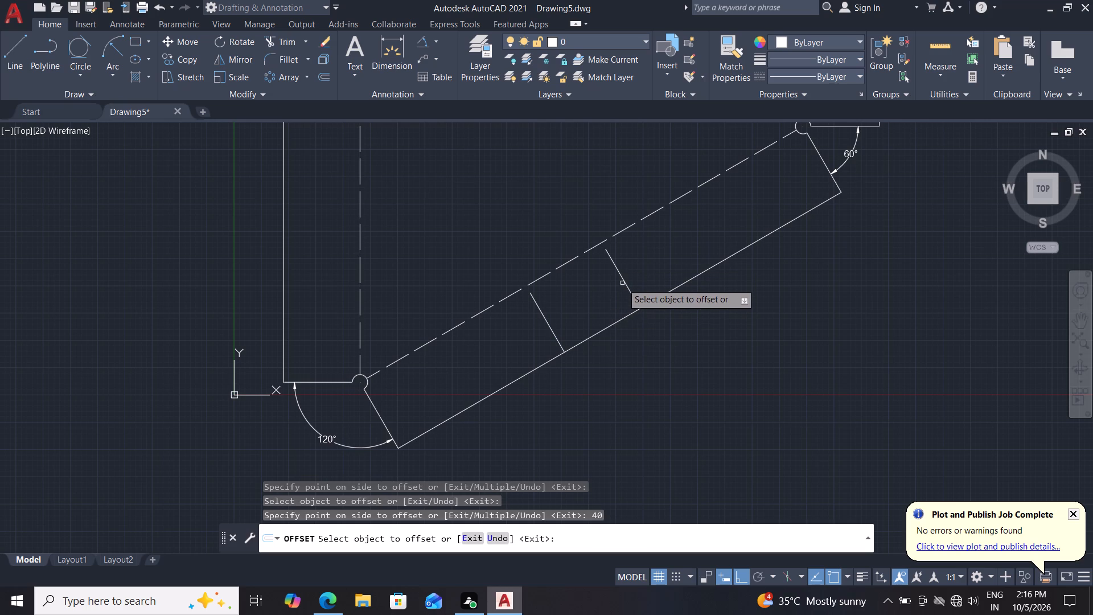
pyautogui.moveTo(623, 282); pyautogui.dragTo(629, 277)
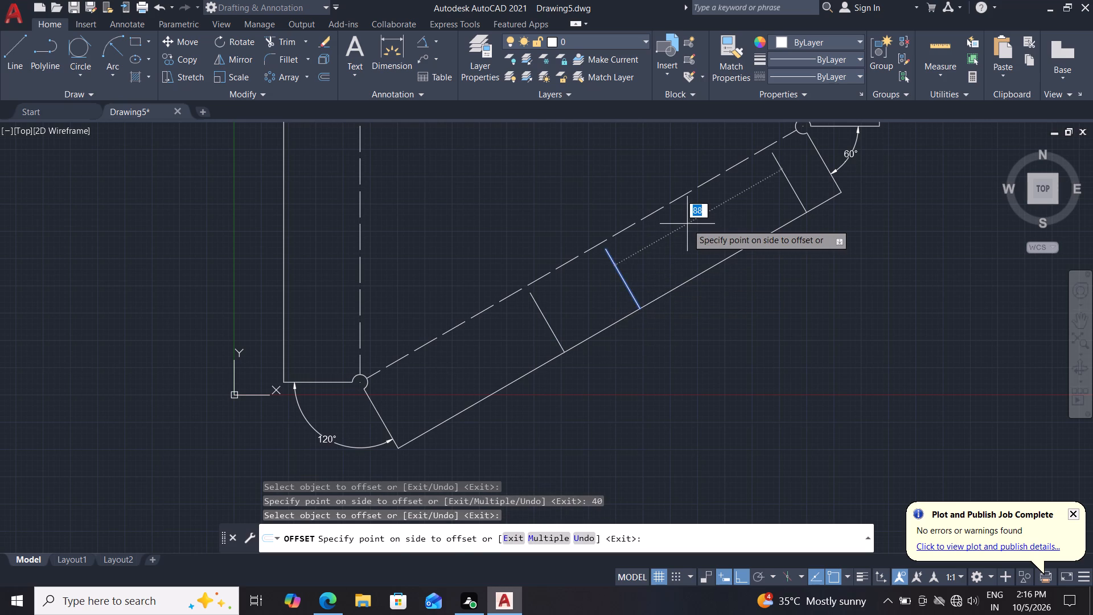
pyautogui.write('40')
pyautogui.press('Return')
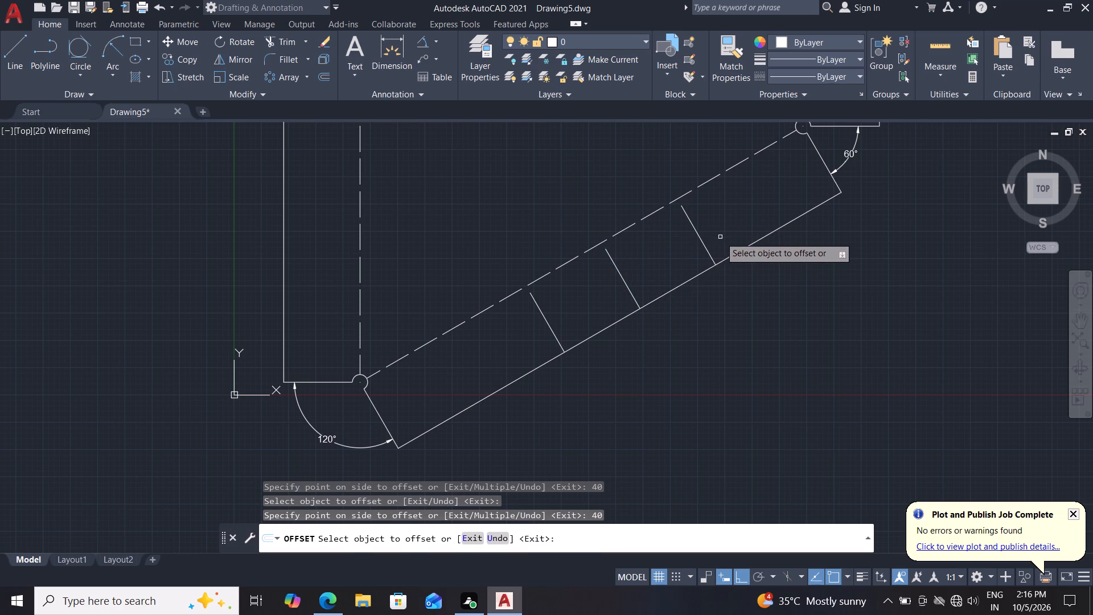
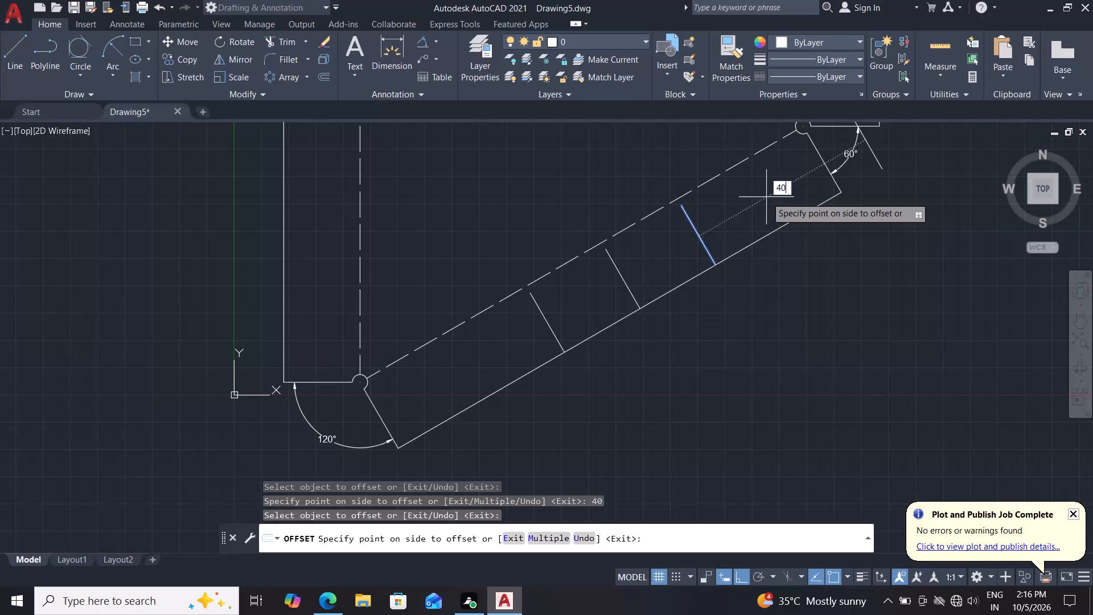
# Offset the uppermost cross line in the slanted flange a further 40 mm toward the flange's upper end.
pyautogui.press('Return')
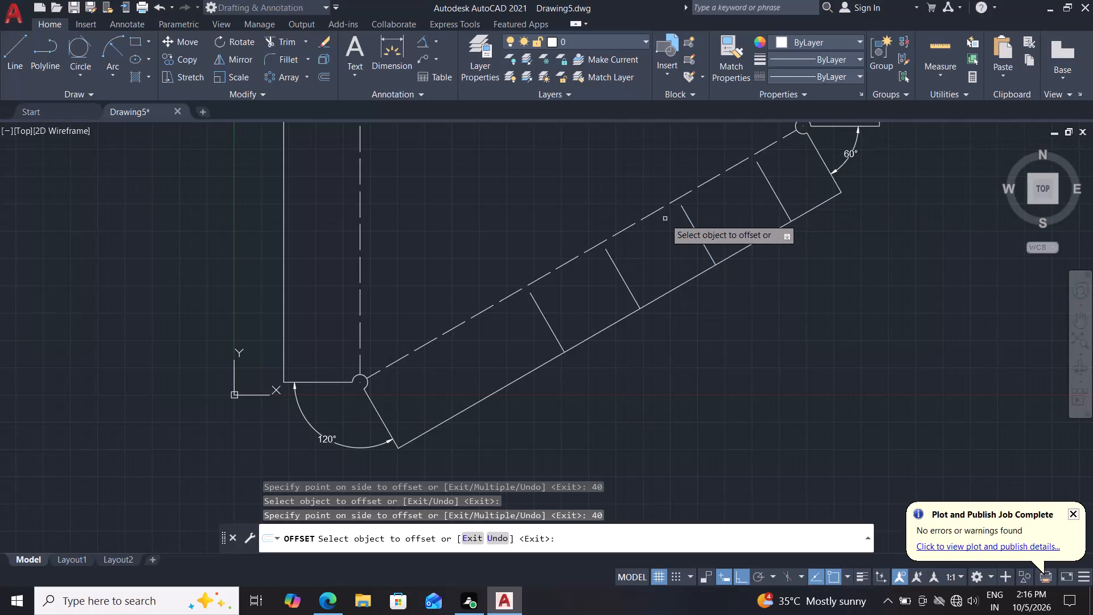
pyautogui.press('Escape')
pyautogui.press('Escape')
pyautogui.press('Escape')
# Extend the four cross lines in the slanted flange to its dashed fold line.
pyautogui.write('ex')
pyautogui.press('Return')
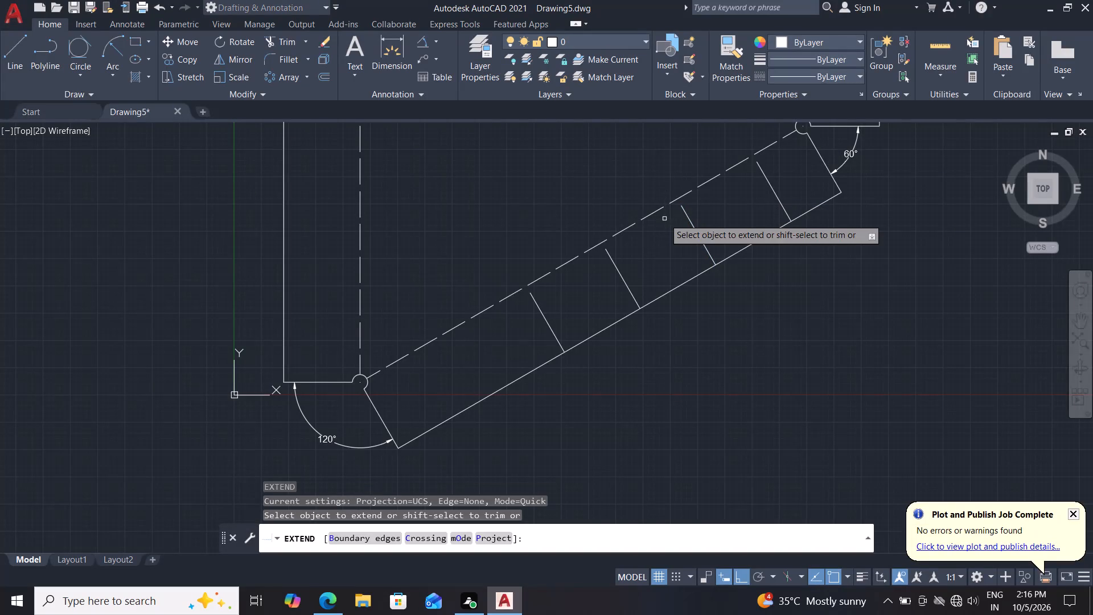
pyautogui.moveTo(525, 327); pyautogui.dragTo(646, 241)
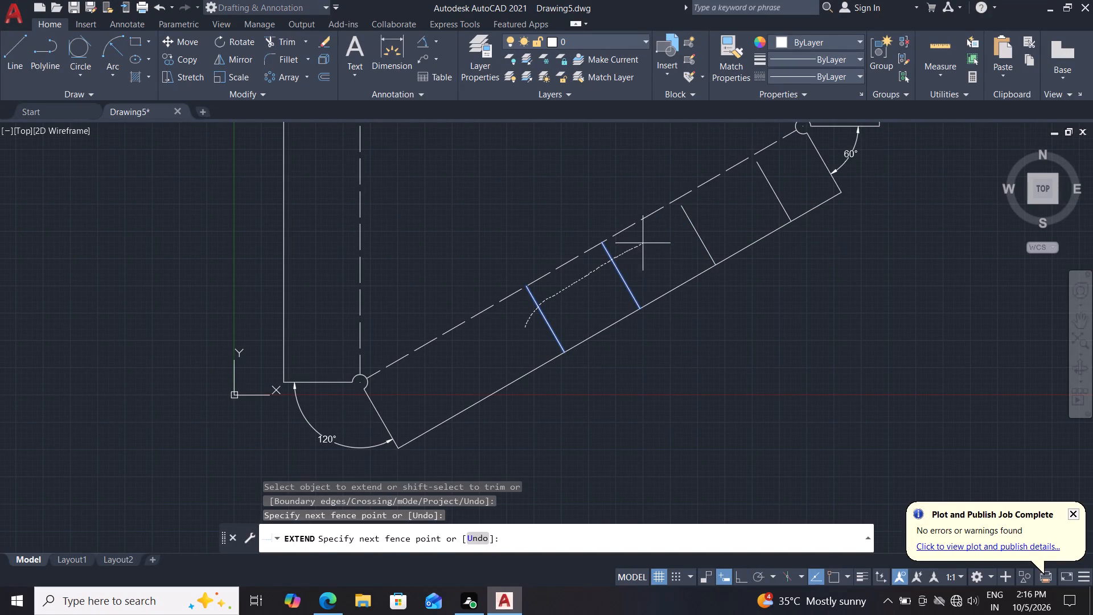
pyautogui.moveTo(646, 241); pyautogui.dragTo(773, 169)
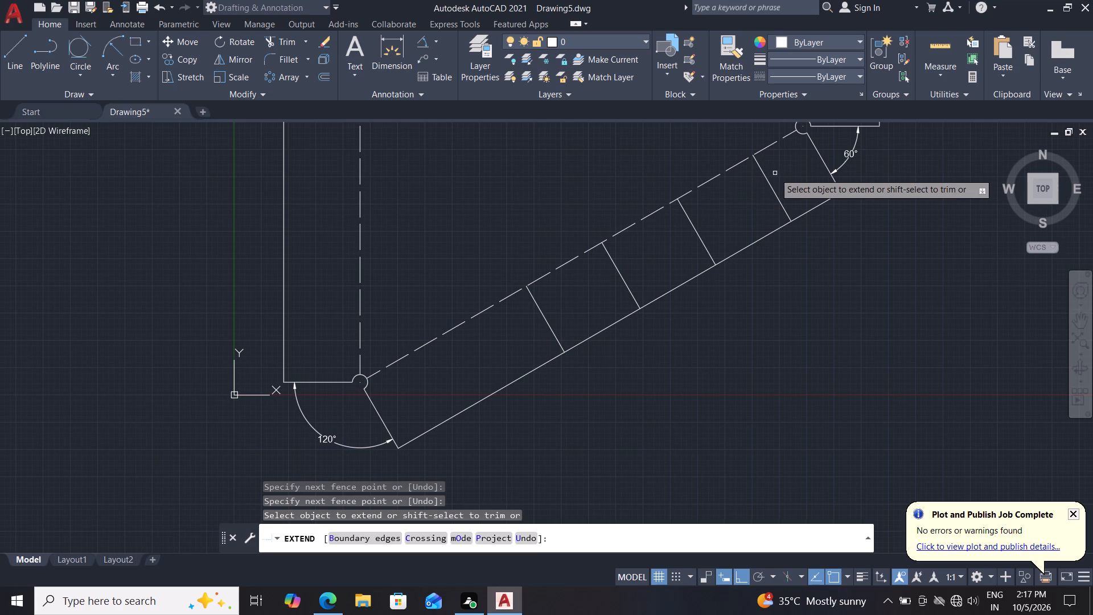
pyautogui.press('Escape')
pyautogui.press('Escape')
# Move the rotated spare slot by its centre to the midpoint of the lowest cross line in the slanted flange.
pyautogui.scroll(-1, 663, 321)
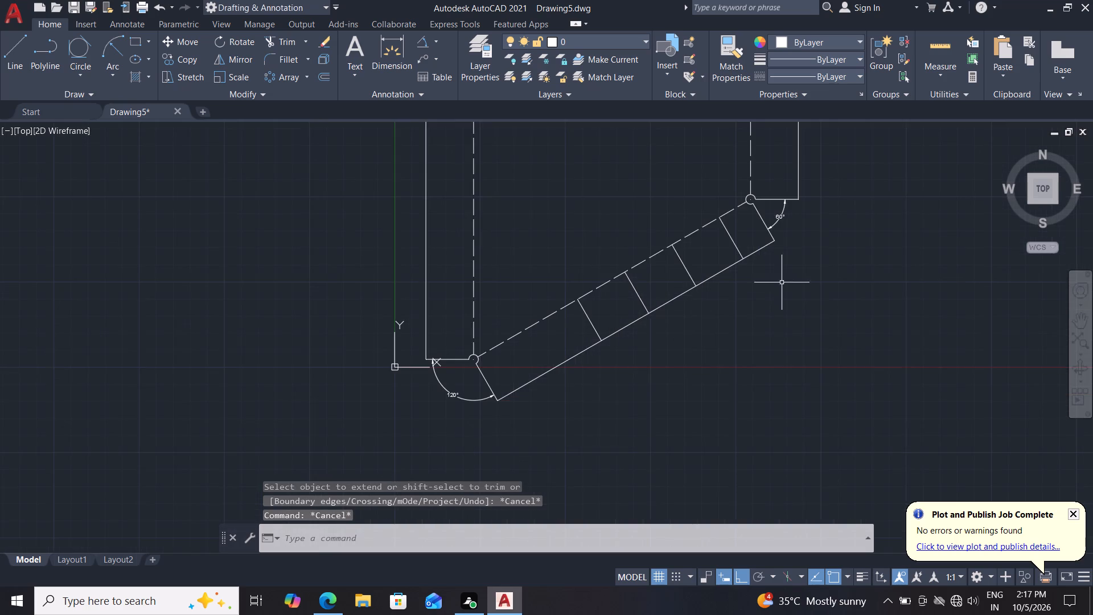
pyautogui.moveTo(797, 284); pyautogui.dragTo(737, 399, button='middle')
pyautogui.click(808, 147)
pyautogui.click(737, 186)
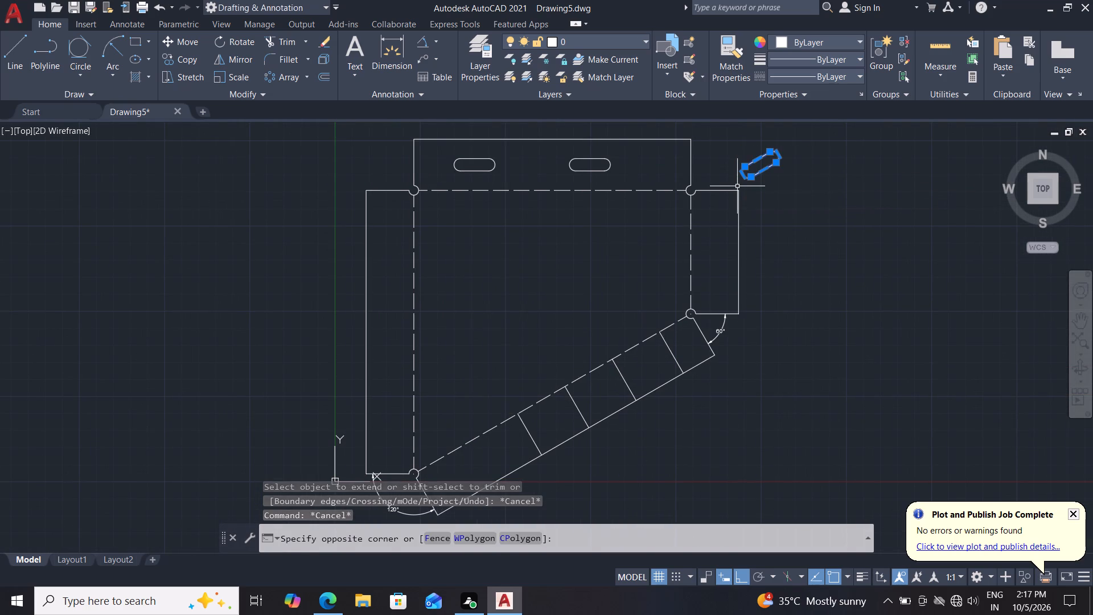
pyautogui.press('m')
pyautogui.press('Return')
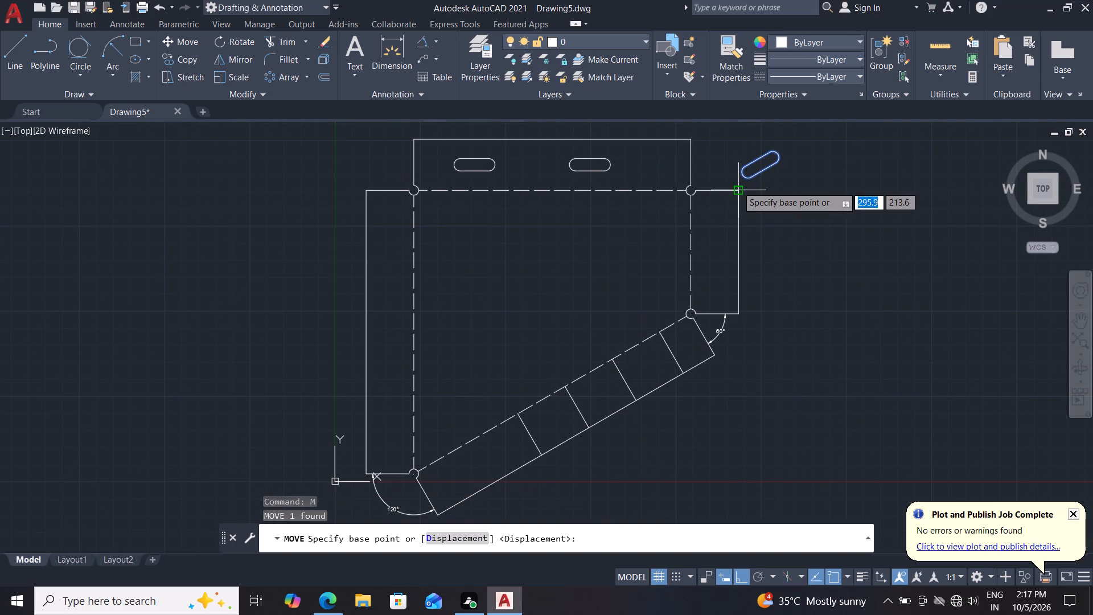
pyautogui.click(760, 165)
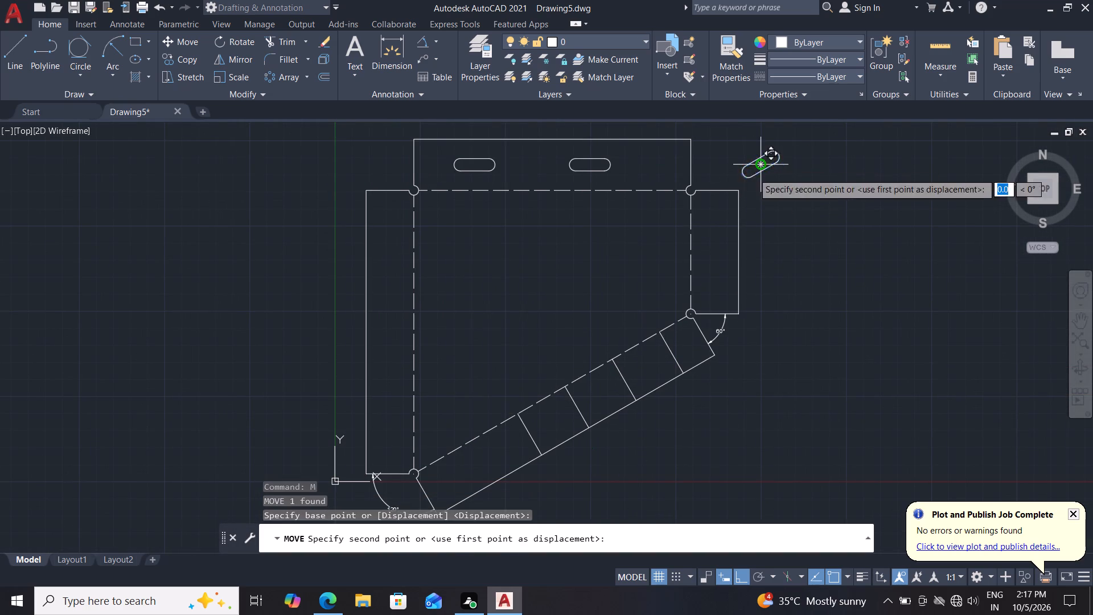
pyautogui.scroll(2, 502, 477)
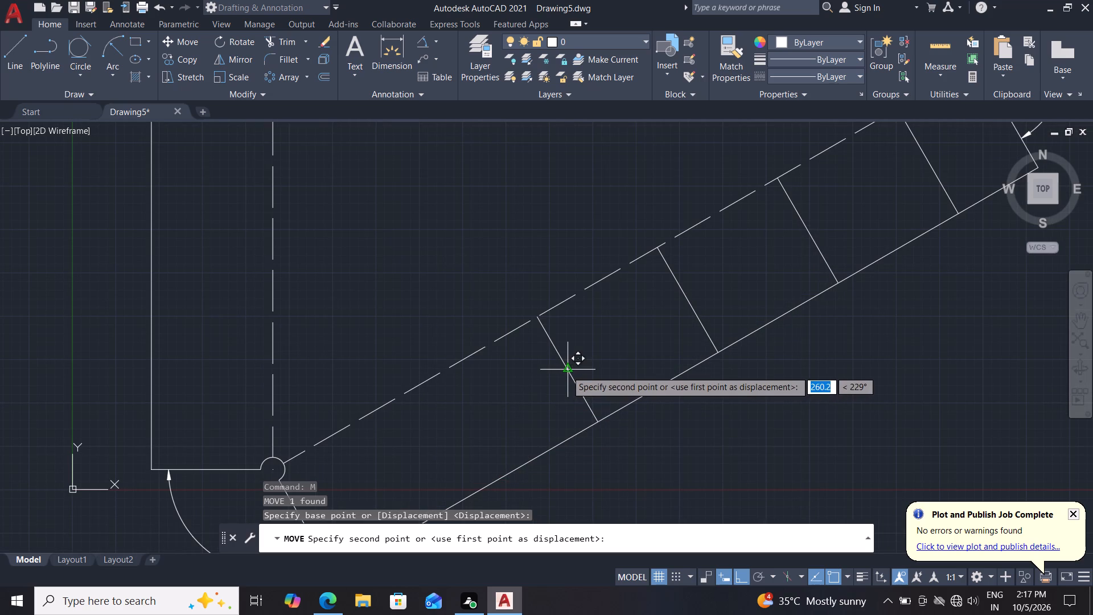
pyautogui.click(566, 371)
# Copy the slot from its centre to the midpoints of the other three cross lines in the slanted flange.
pyautogui.press('c')
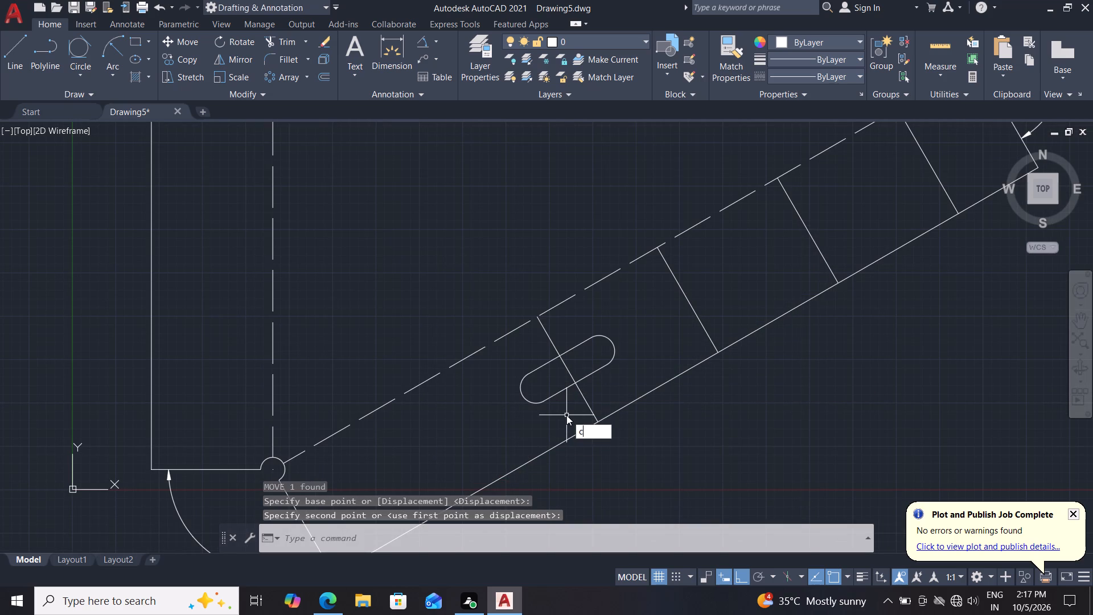
pyautogui.press('o')
pyautogui.press('Return')
pyautogui.click(615, 327)
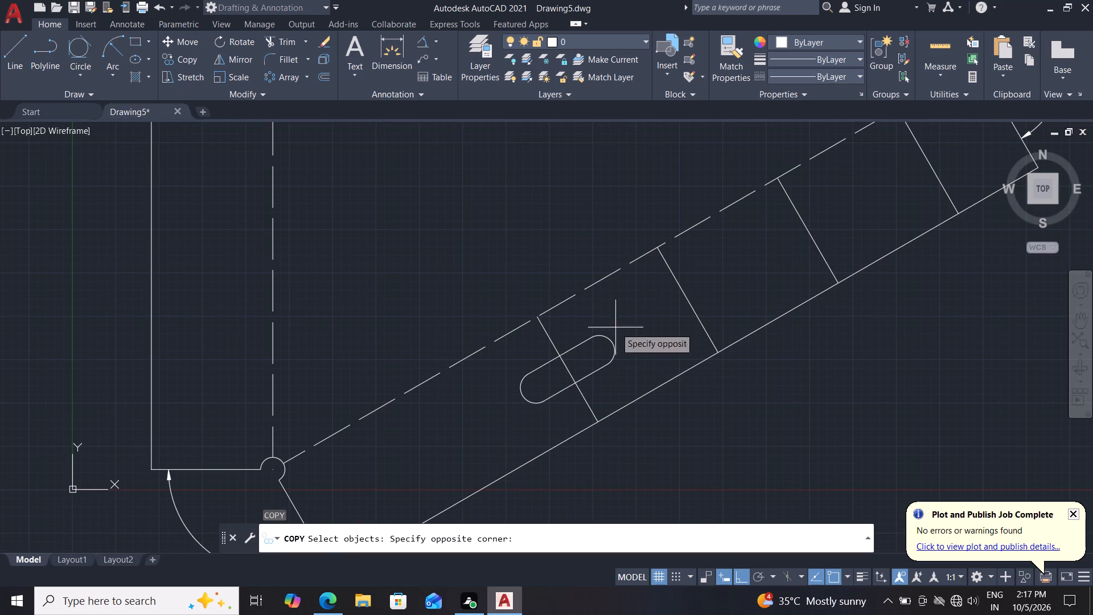
pyautogui.click(587, 368)
pyautogui.press('Return')
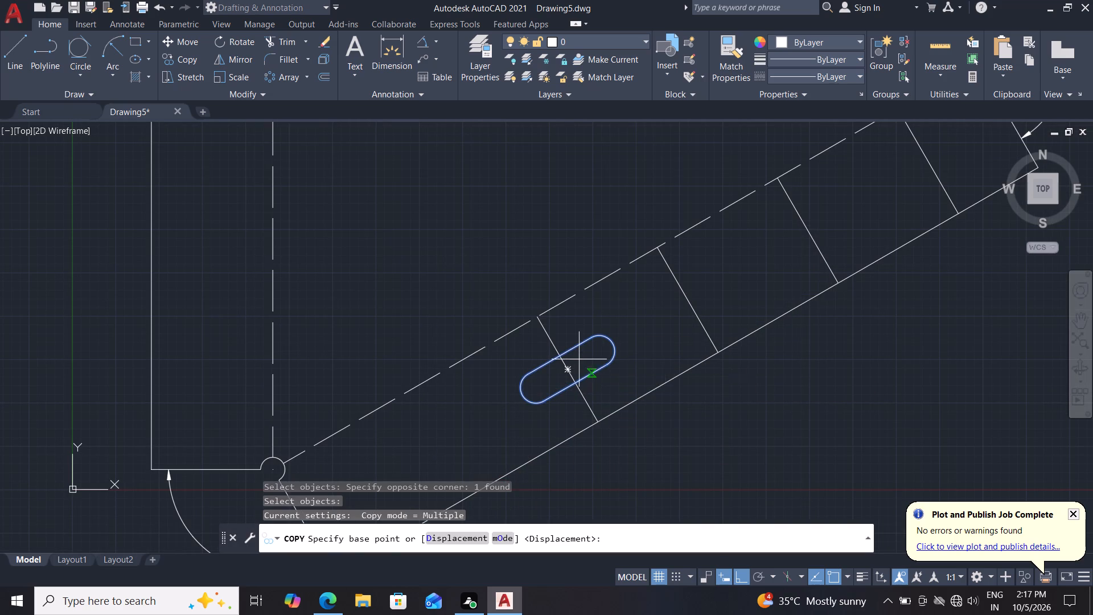
pyautogui.click(572, 368)
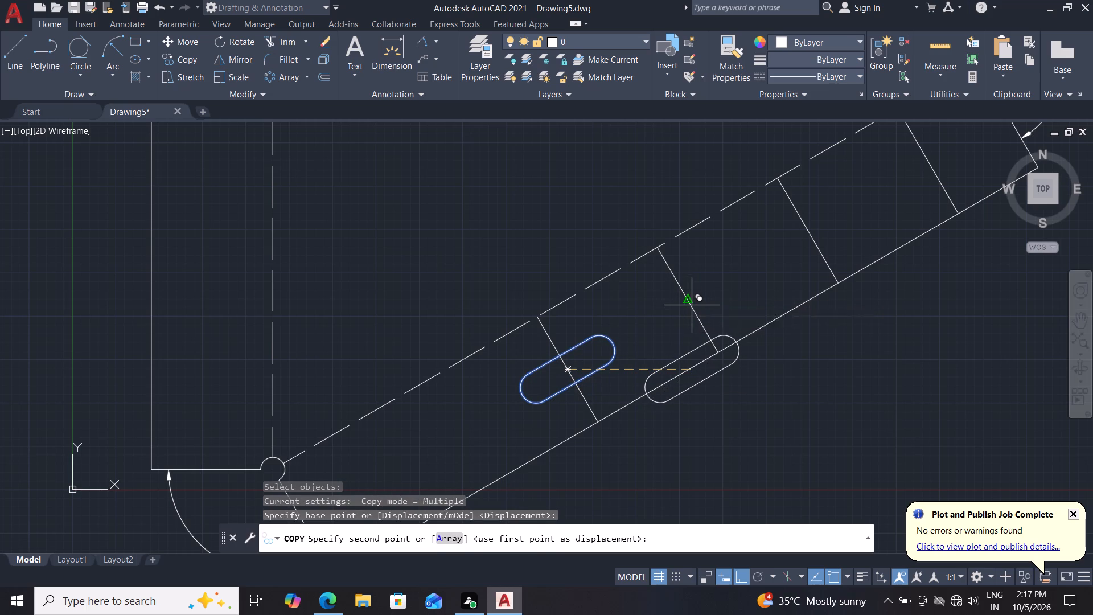
pyautogui.click(692, 305)
pyautogui.moveTo(752, 263); pyautogui.dragTo(692, 332, button='middle')
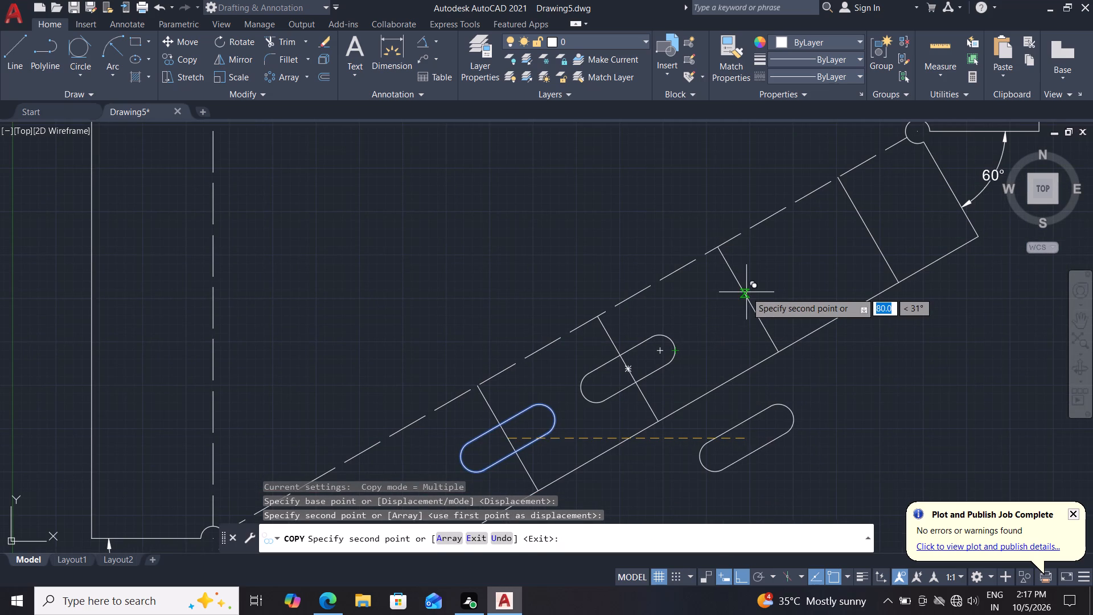
pyautogui.click(753, 305)
pyautogui.moveTo(799, 270); pyautogui.dragTo(772, 306, button='middle')
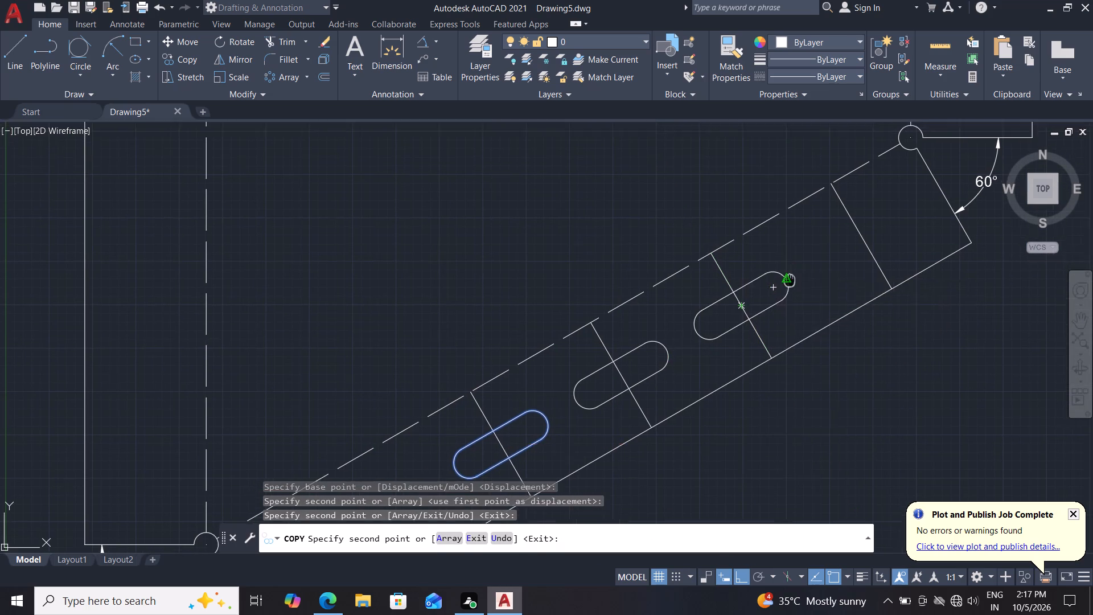
pyautogui.moveTo(772, 306); pyautogui.dragTo(760, 322, button='middle')
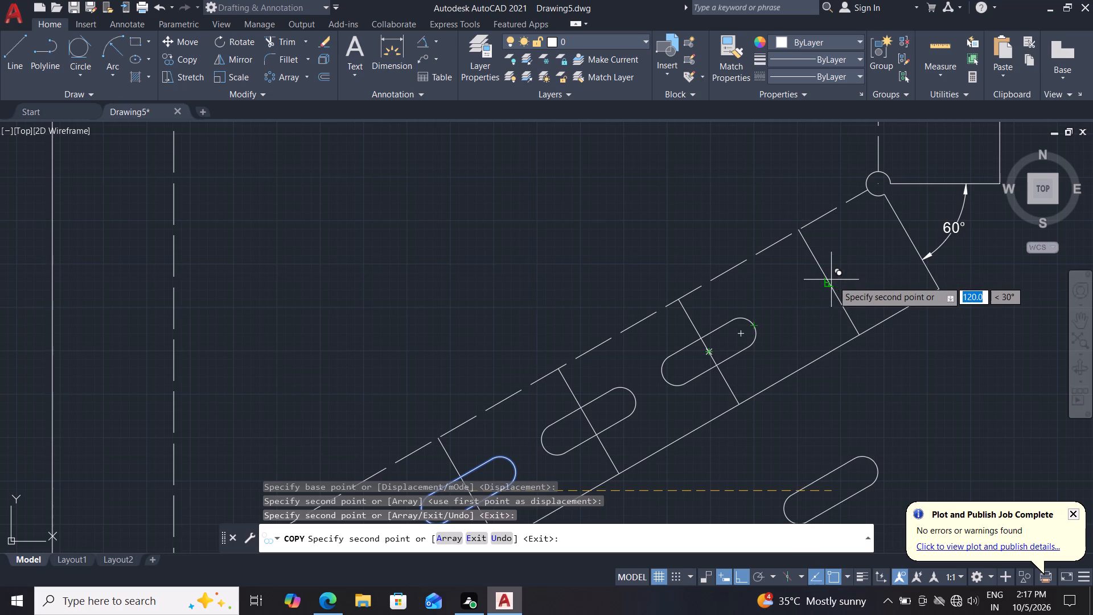
pyautogui.click(834, 281)
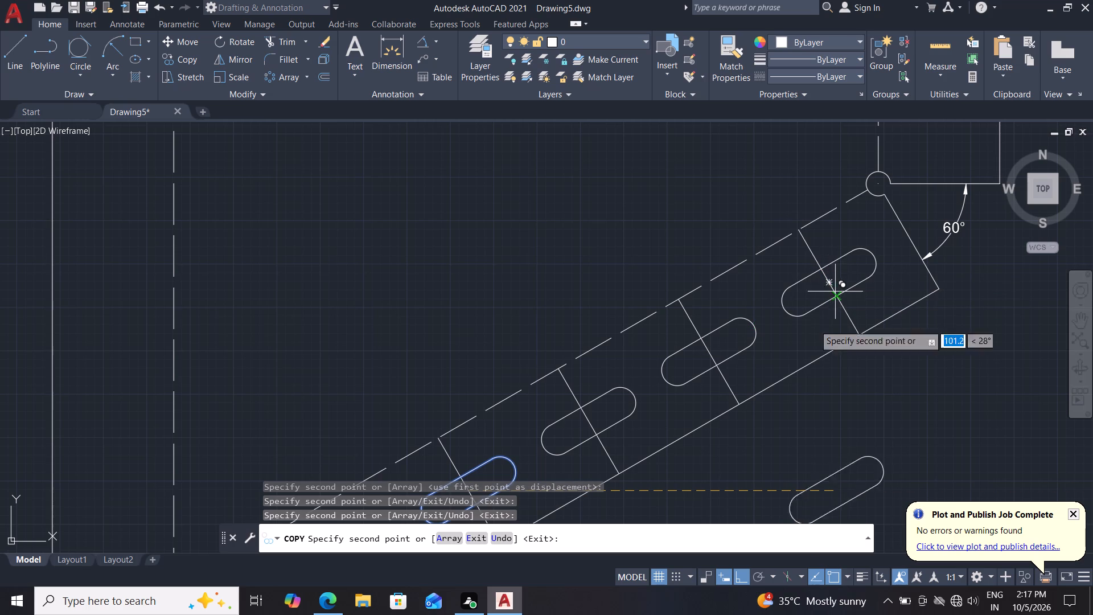
pyautogui.press('Escape')
pyautogui.press('Escape')
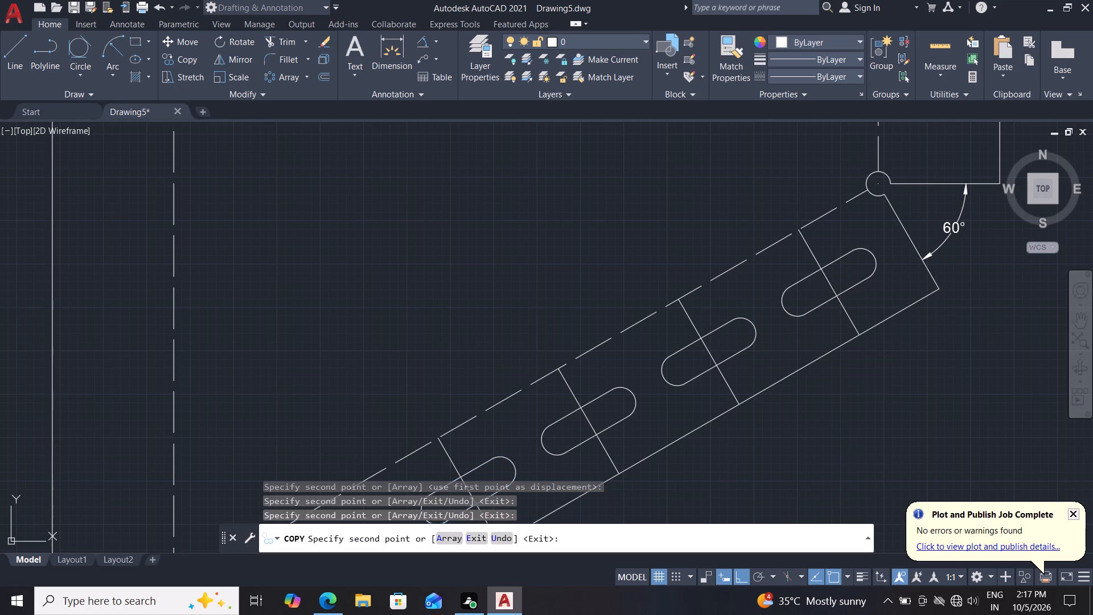
# Erase the four construction cross lines running through the slots in the slanted flange.
pyautogui.scroll(-2, 813, 326)
pyautogui.scroll(1, 753, 337)
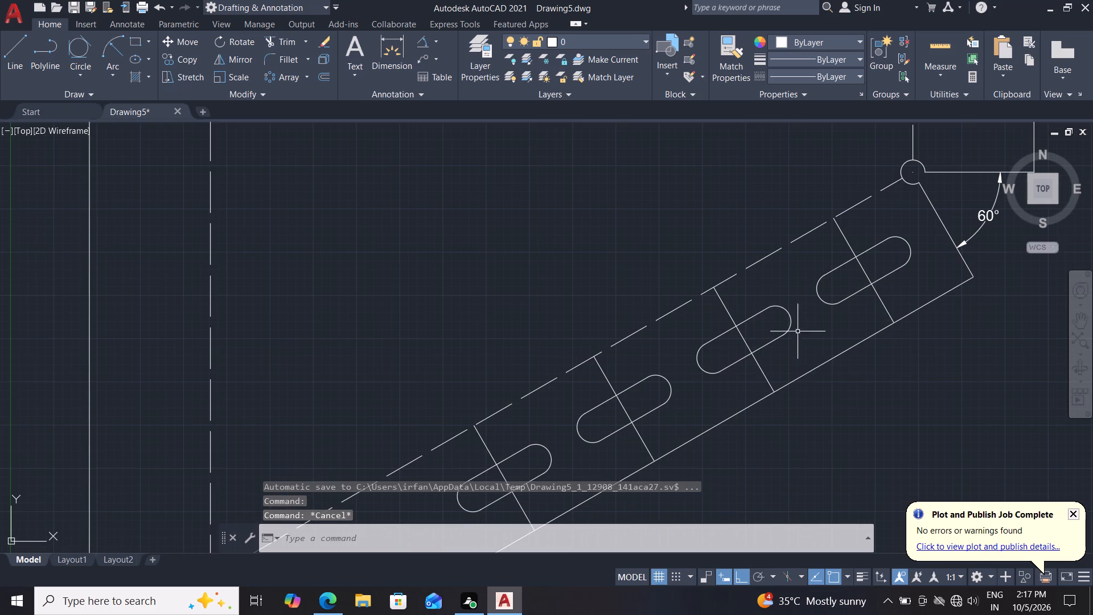
pyautogui.click(850, 246)
pyautogui.click(728, 306)
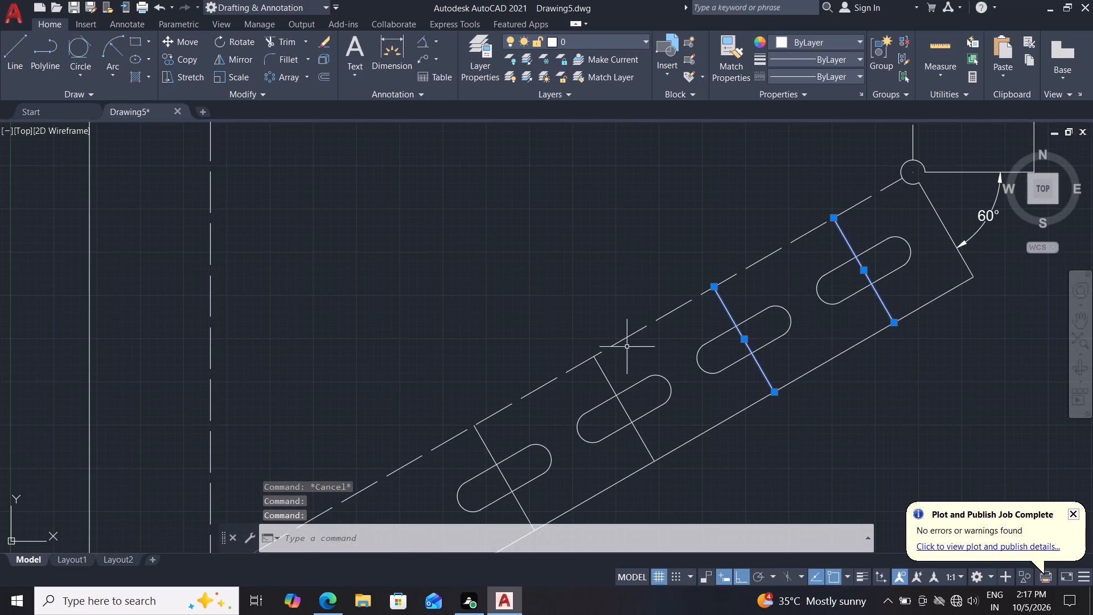
pyautogui.click(607, 374)
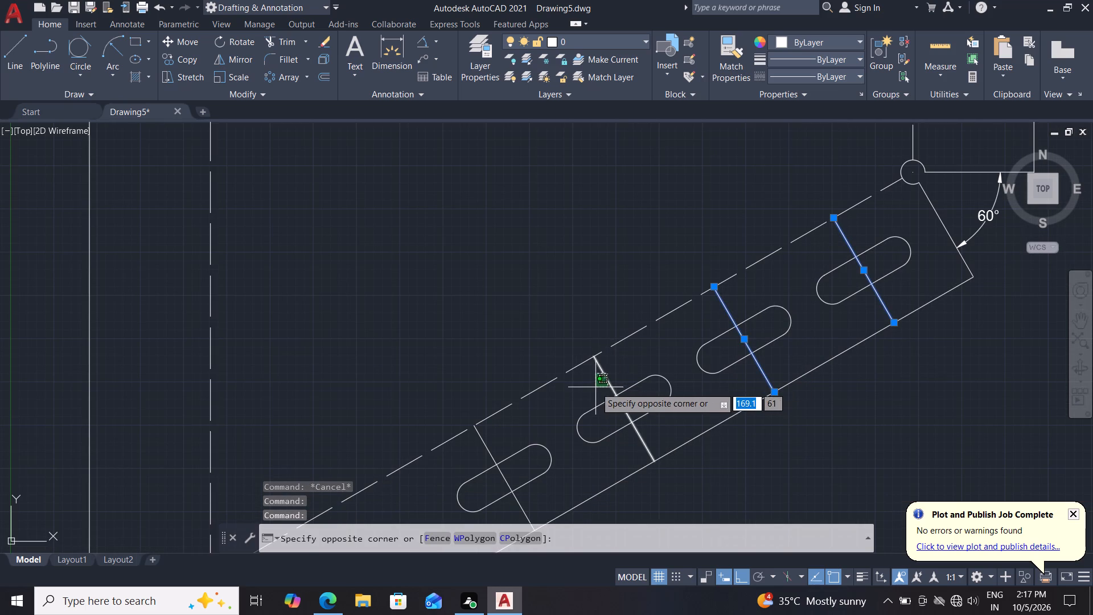
pyautogui.click(597, 383)
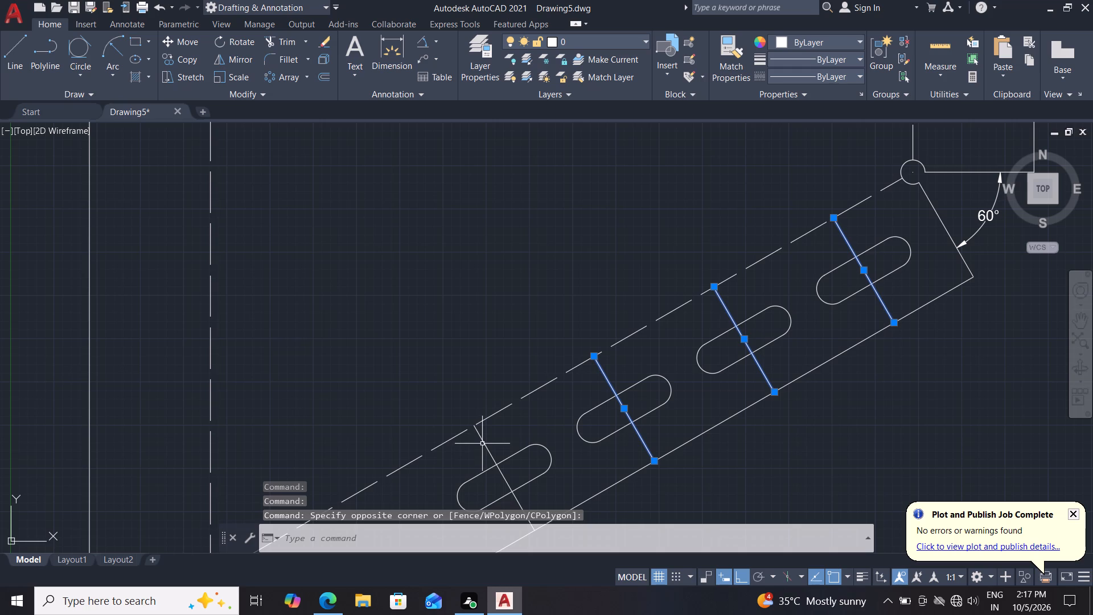
pyautogui.click(482, 444)
pyautogui.press('Delete')
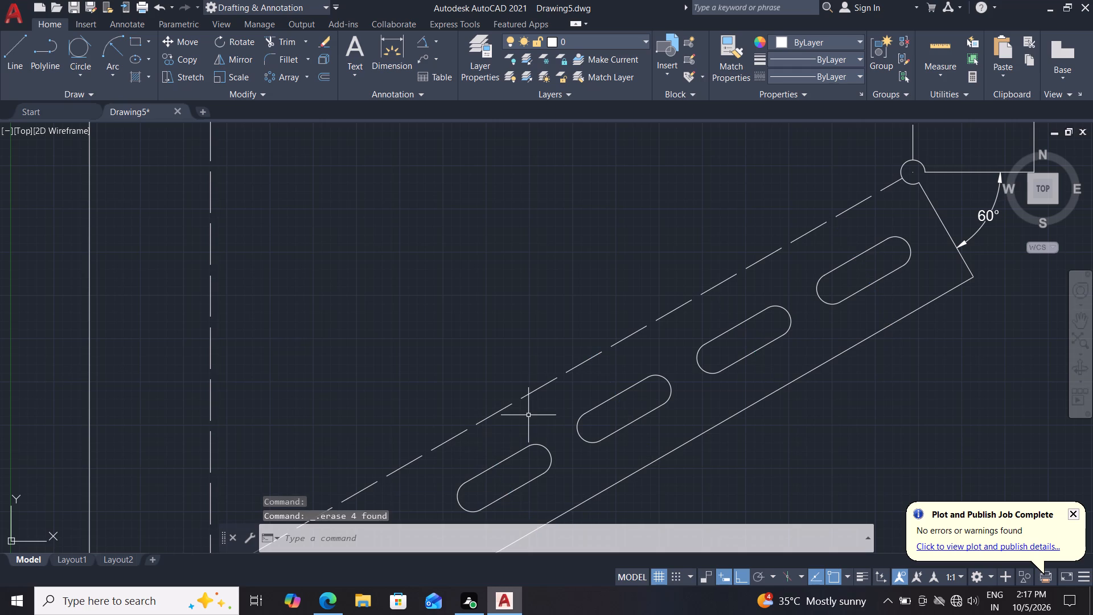
# Draw a circle of radius 3.5 mm in the left flange, centred 28 mm up and 20 mm inward from its lower outer corner.
pyautogui.scroll(-3, 618, 477)
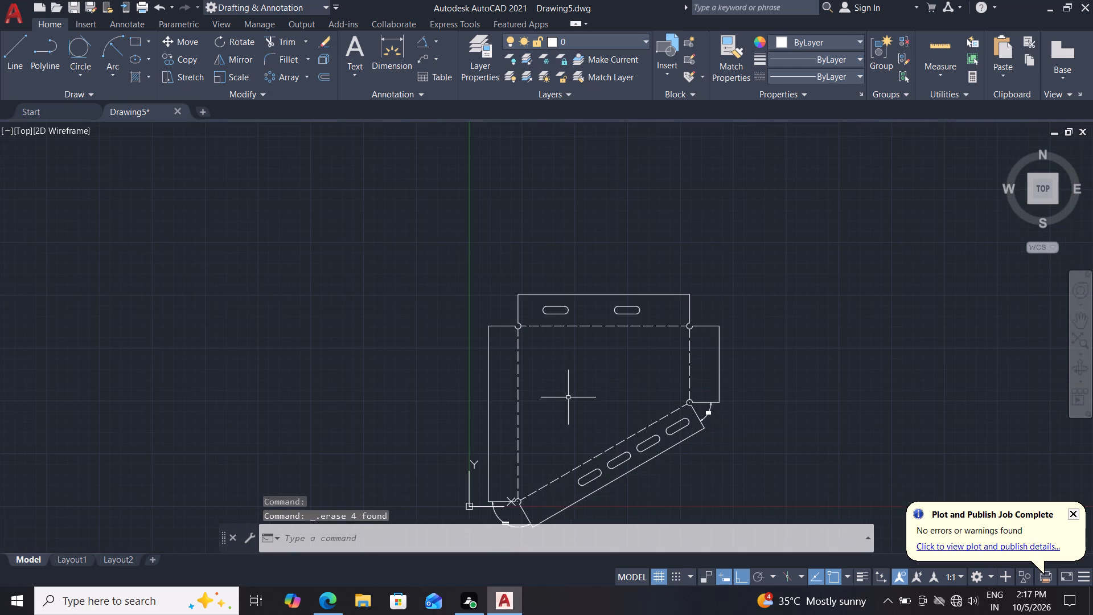
pyautogui.moveTo(569, 392); pyautogui.dragTo(591, 352, button='middle')
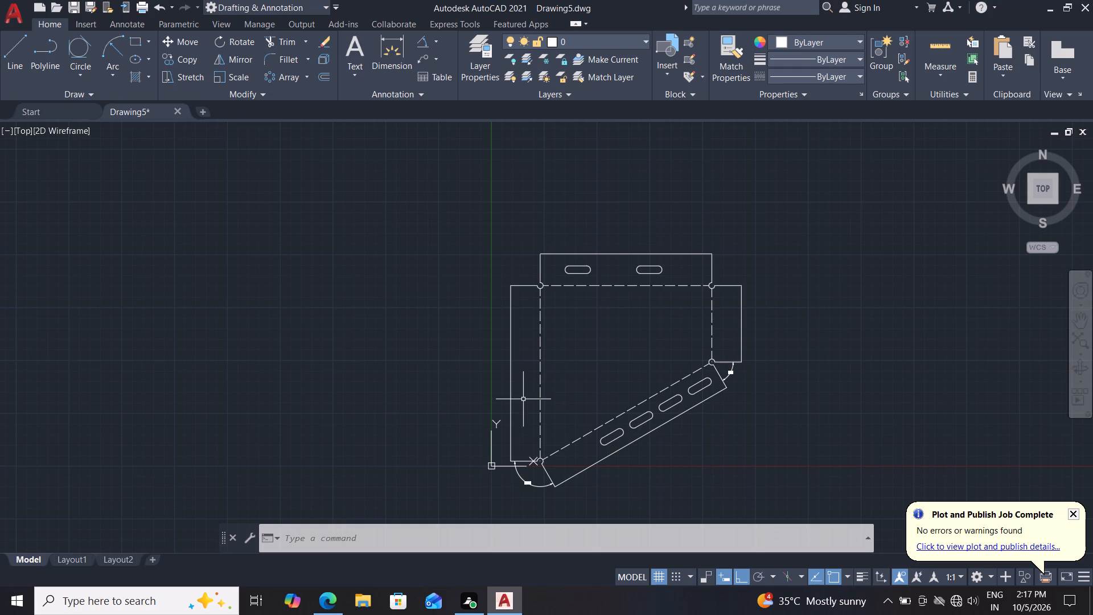
pyautogui.scroll(1, 552, 413)
pyautogui.scroll(1, 513, 441)
pyautogui.moveTo(513, 441); pyautogui.dragTo(529, 411, button='middle')
pyautogui.moveTo(500, 452); pyautogui.dragTo(517, 425, button='middle')
pyautogui.scroll(1, 517, 425)
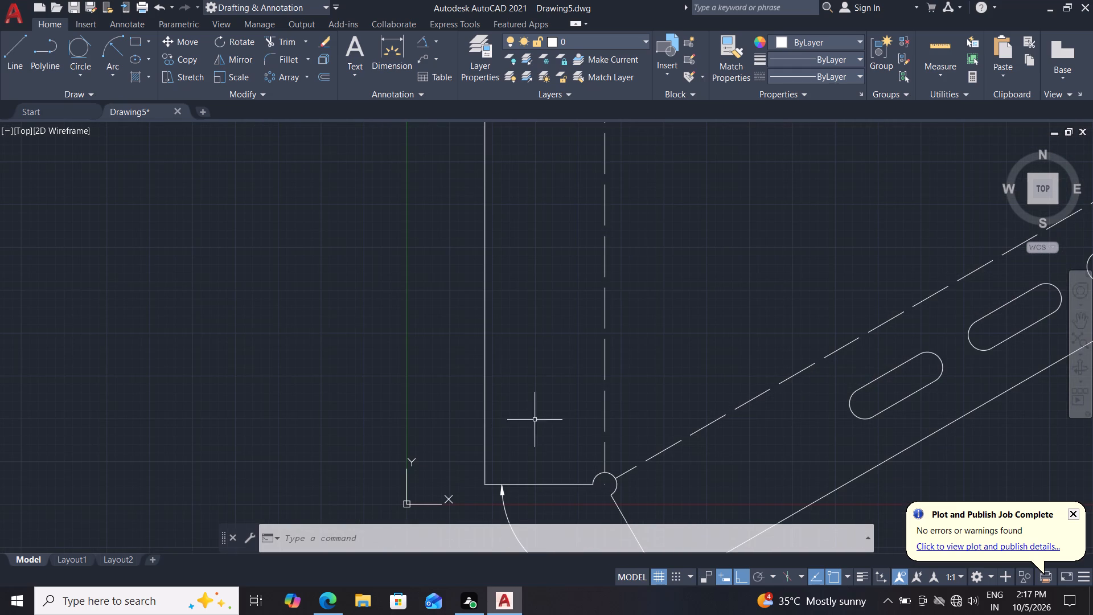
pyautogui.press('c')
pyautogui.press('Return')
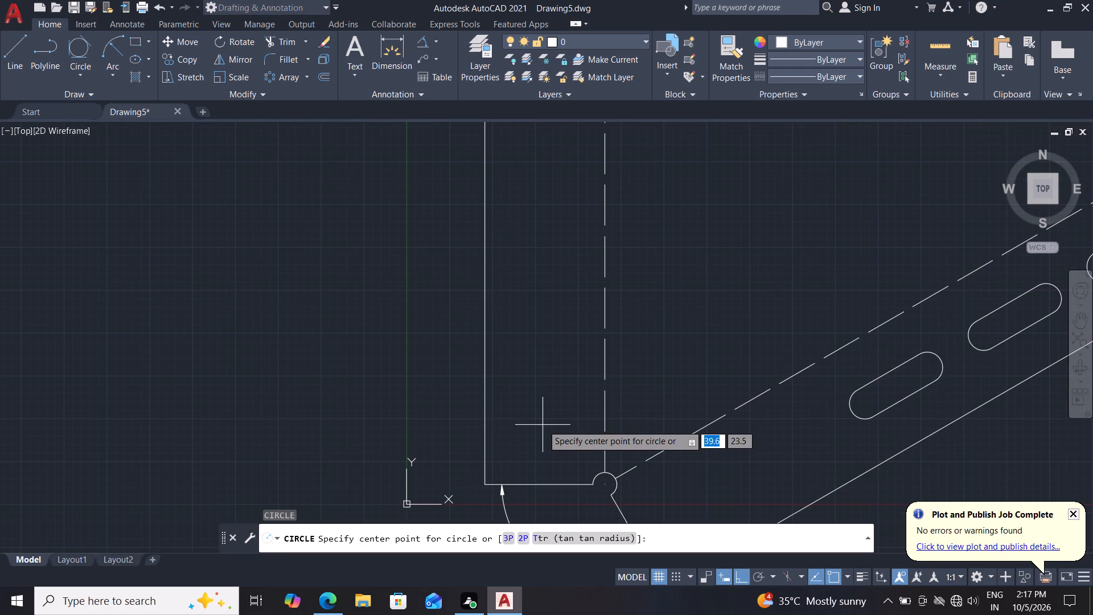
pyautogui.write('tk')
pyautogui.press('Return')
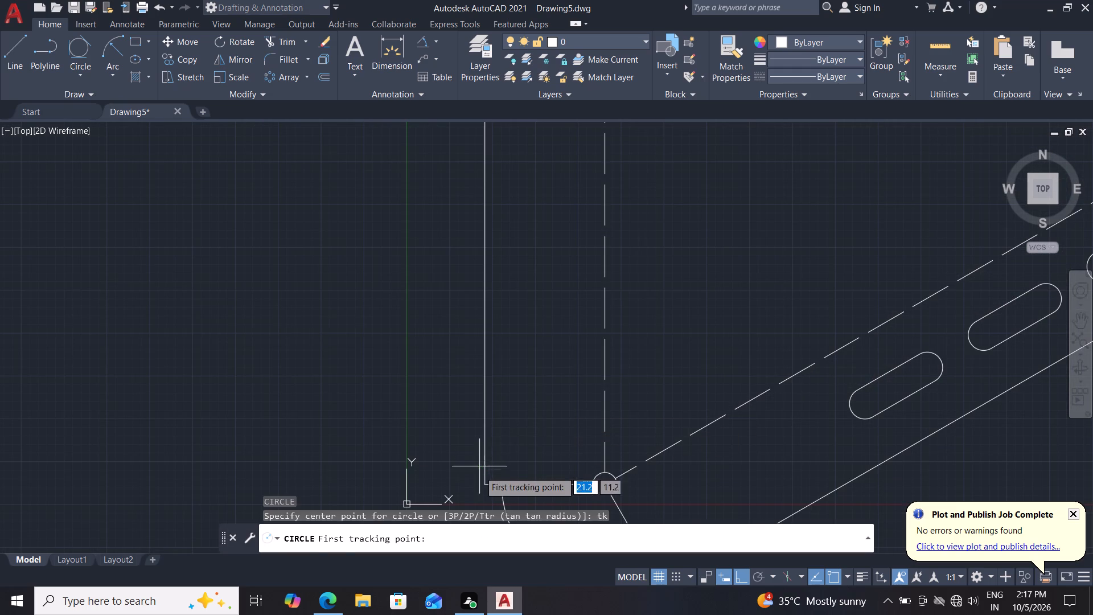
pyautogui.click(483, 484)
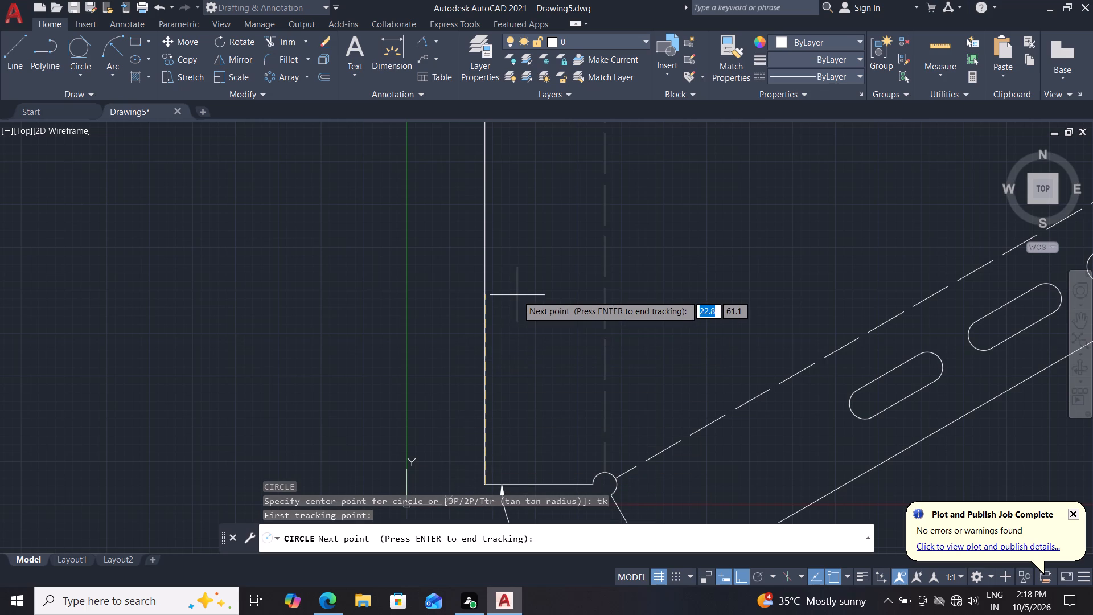
pyautogui.write('28')
pyautogui.press('Return')
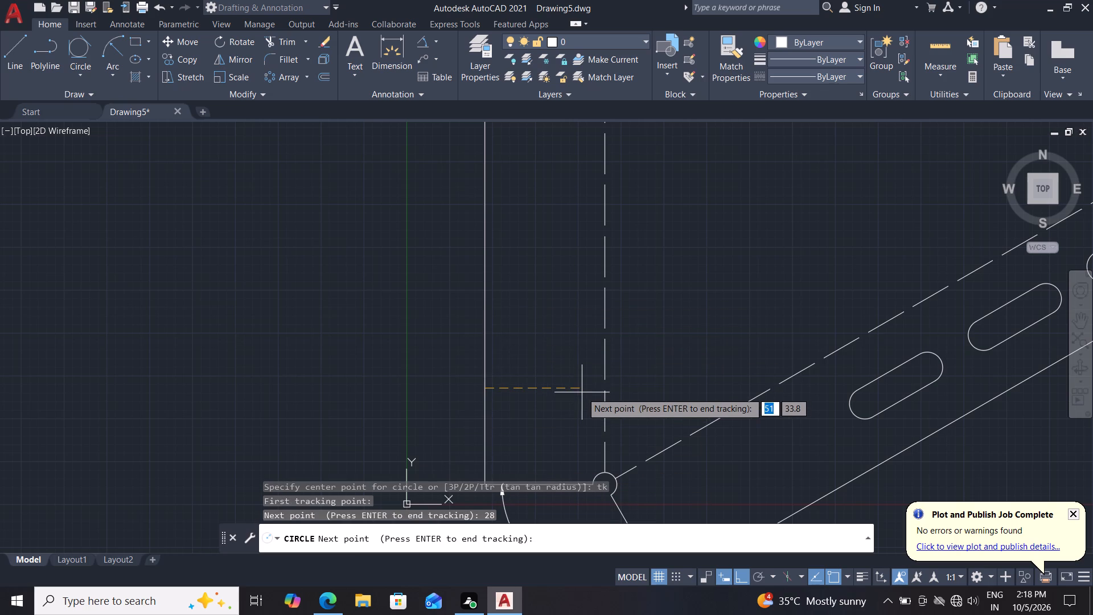
pyautogui.write('20')
pyautogui.press('Return')
pyautogui.press('Return')
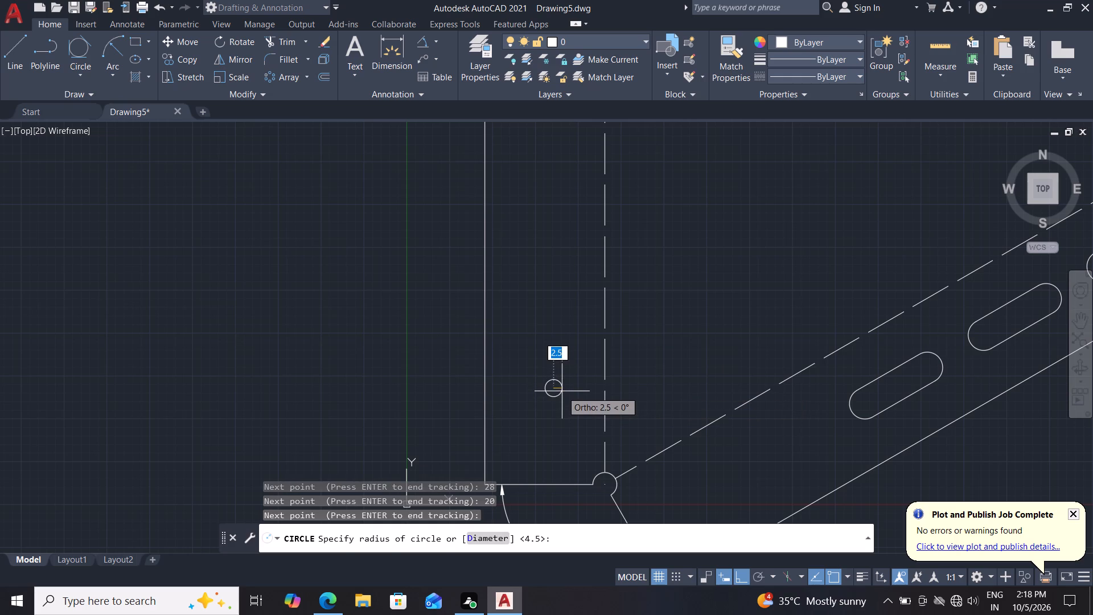
pyautogui.write('33')
pyautogui.press('.')
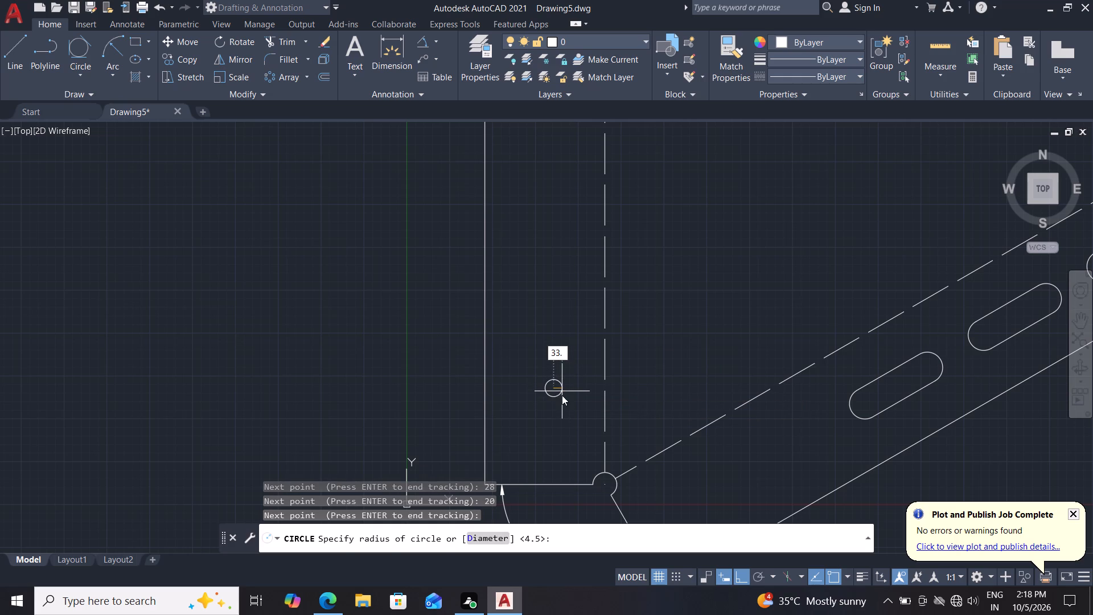
pyautogui.press('BackSpace')
pyautogui.press('BackSpace')
pyautogui.write('.5')
pyautogui.press('Return')
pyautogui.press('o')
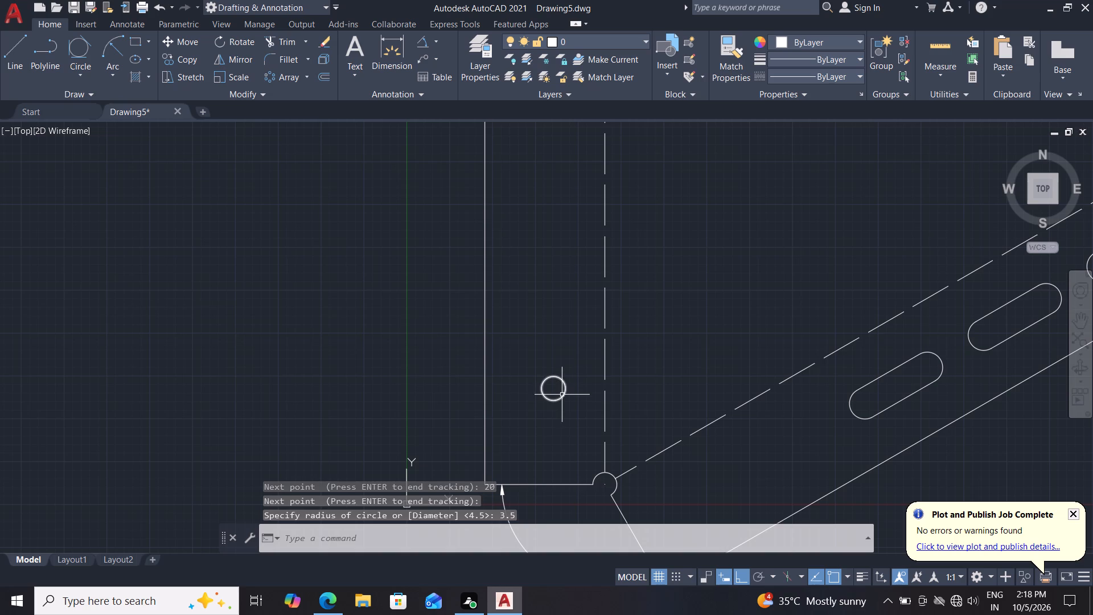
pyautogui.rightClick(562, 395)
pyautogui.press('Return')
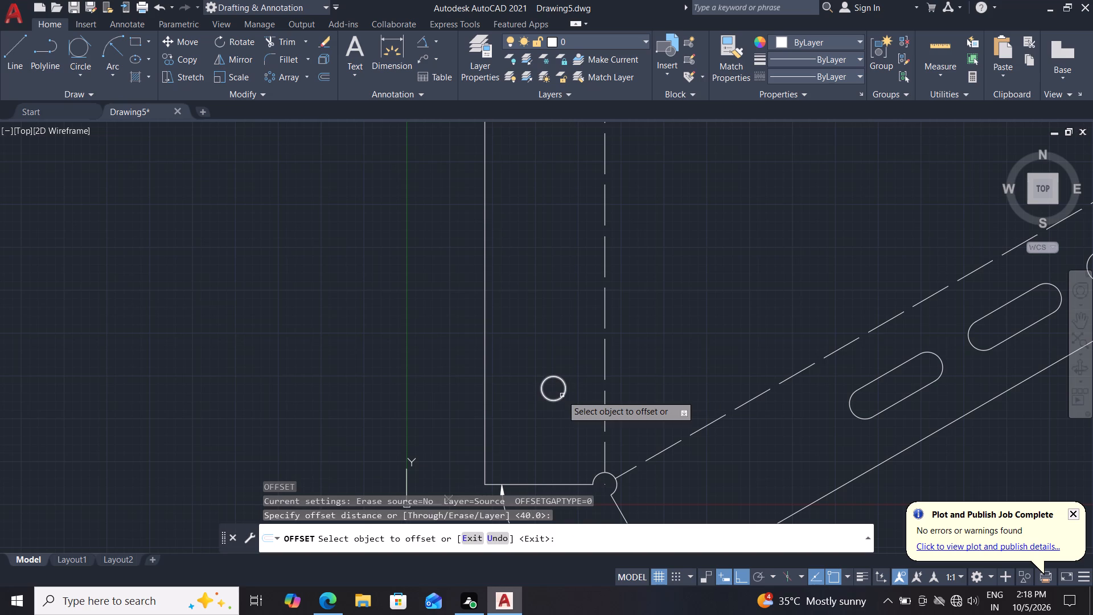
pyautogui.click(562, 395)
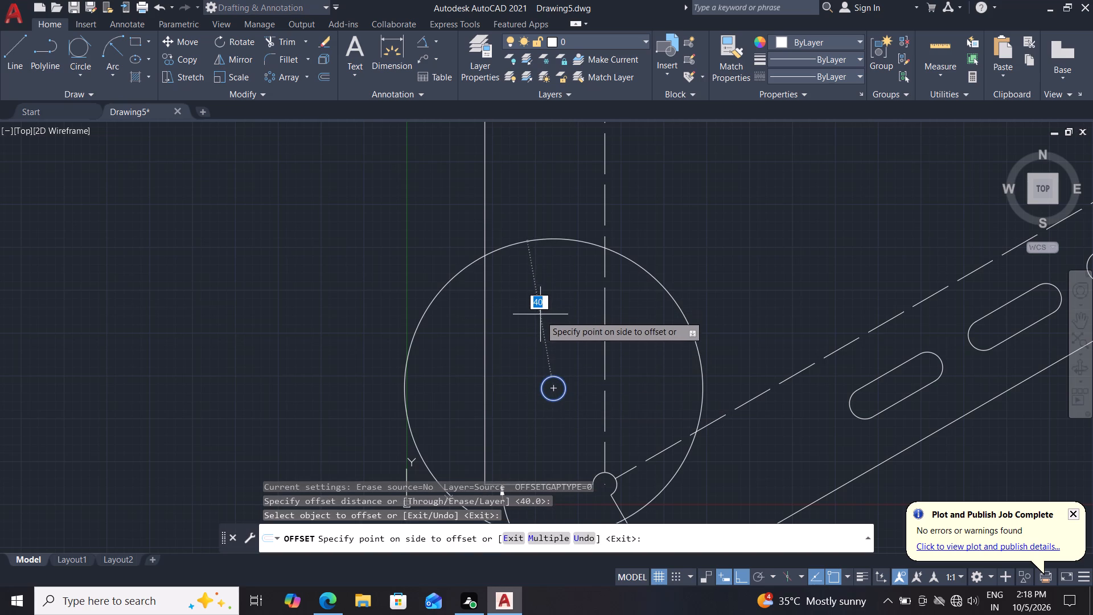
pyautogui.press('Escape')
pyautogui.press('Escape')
# Draw a second circle of radius 3.5 mm in the left flange, centred 35 mm directly above the first hole's centre.
pyautogui.moveTo(515, 360); pyautogui.dragTo(516, 350, button='middle')
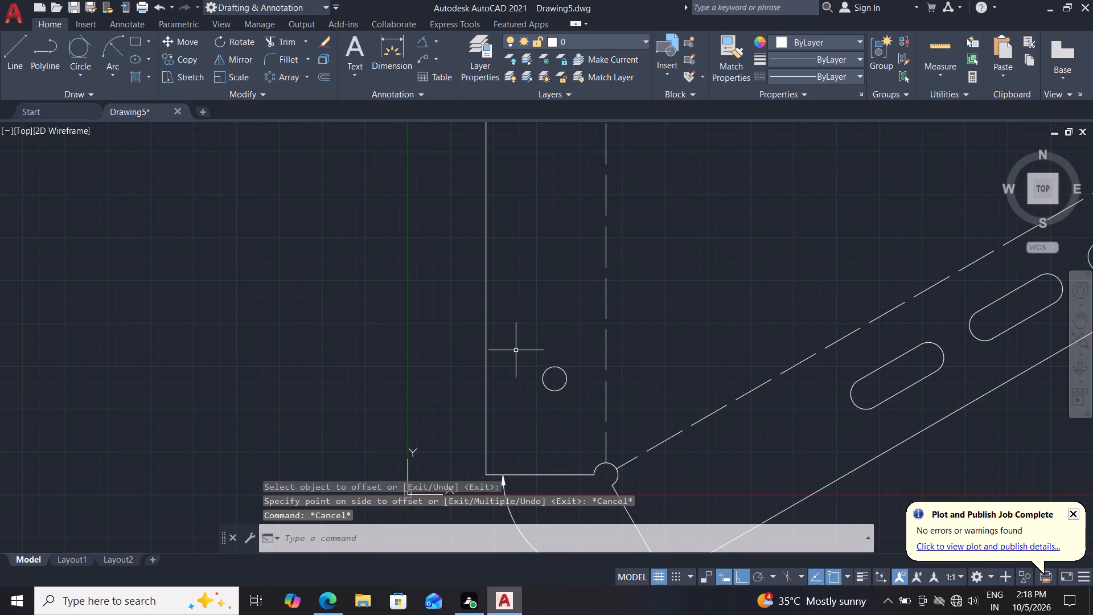
pyautogui.press('c')
pyautogui.press('Return')
pyautogui.write('tk')
pyautogui.press('Return')
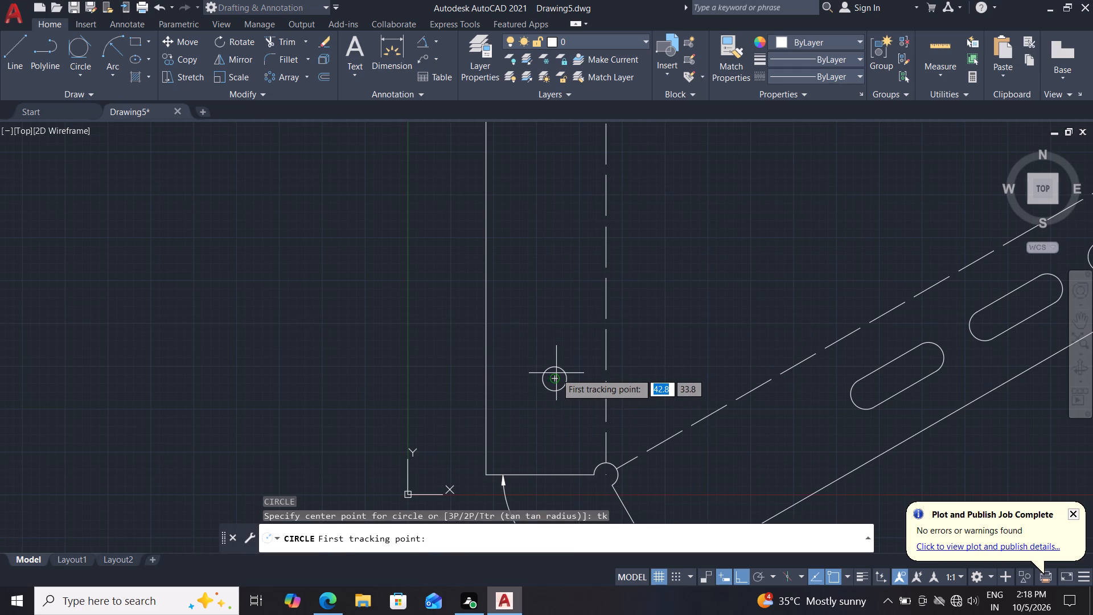
pyautogui.moveTo(554, 379); pyautogui.dragTo(552, 357)
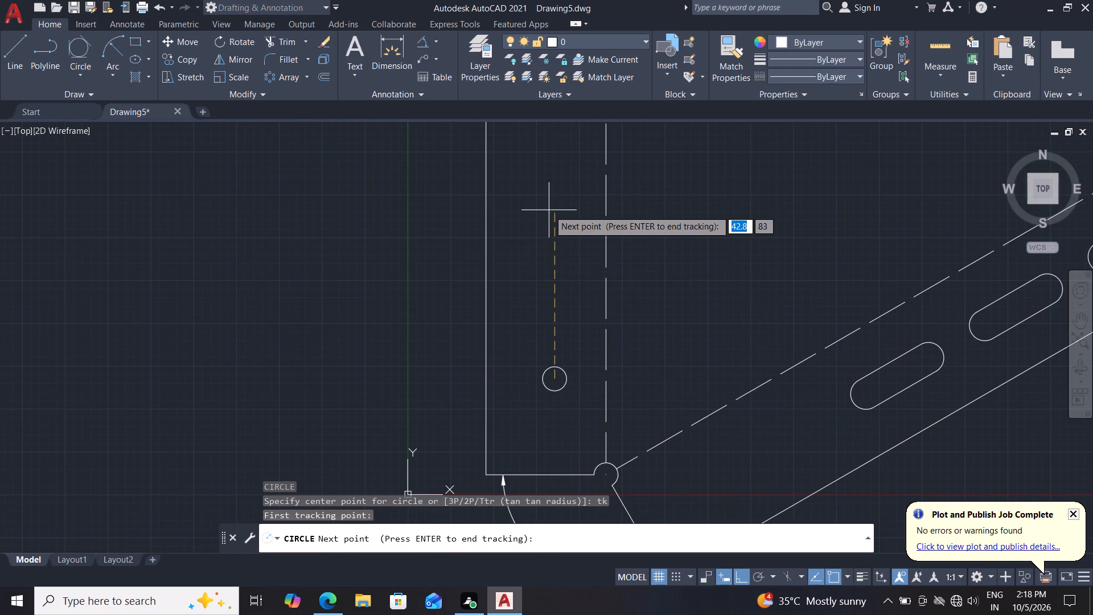
pyautogui.press('3')
pyautogui.press('5')
pyautogui.press('Return')
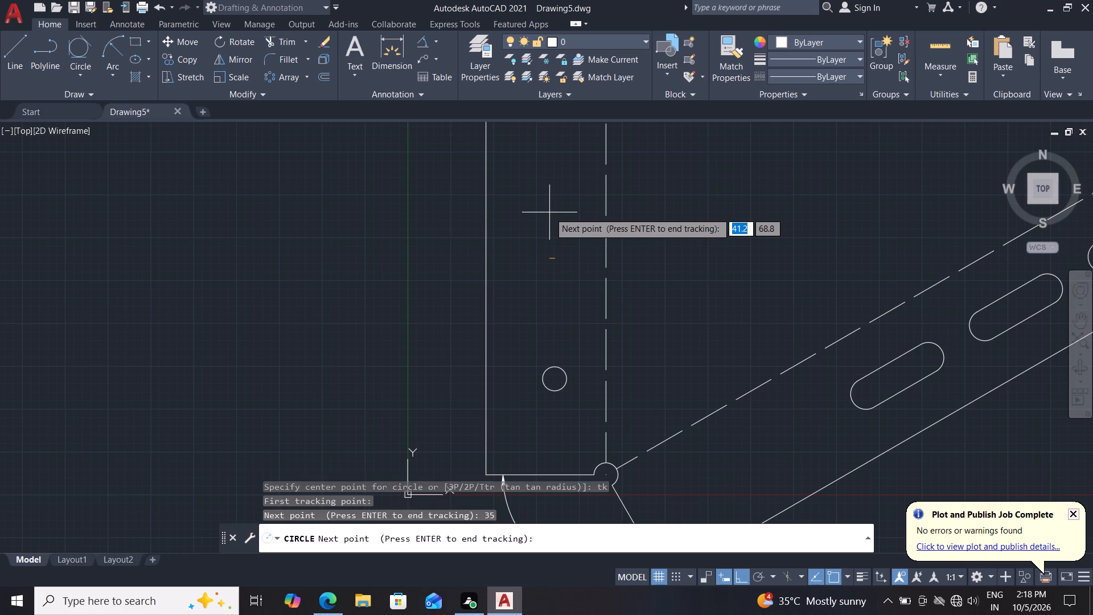
pyautogui.press('Return')
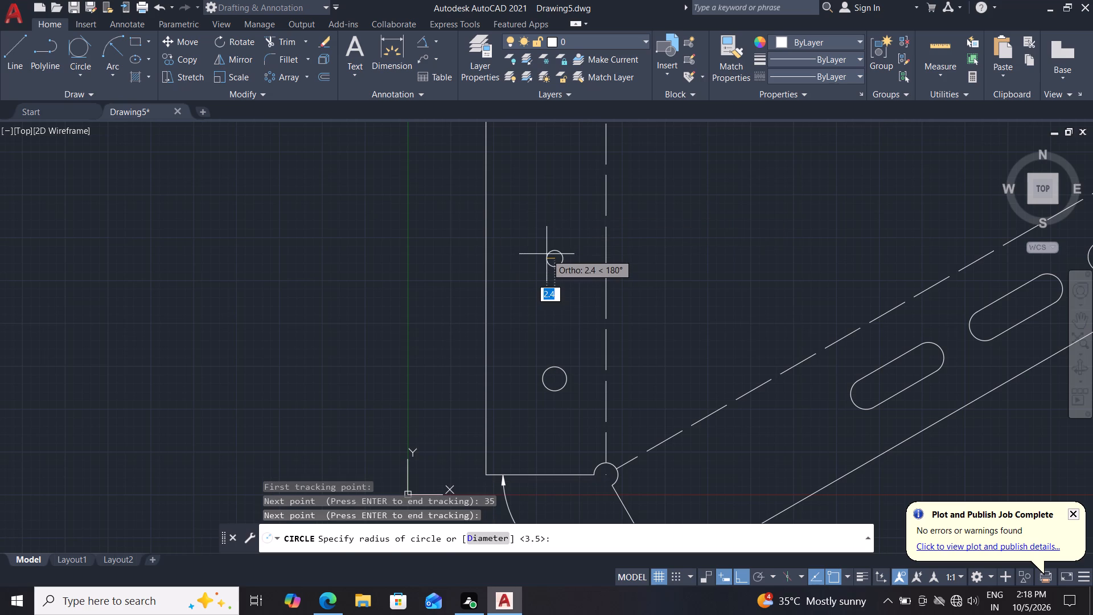
pyautogui.write('3.5')
pyautogui.press('Return')
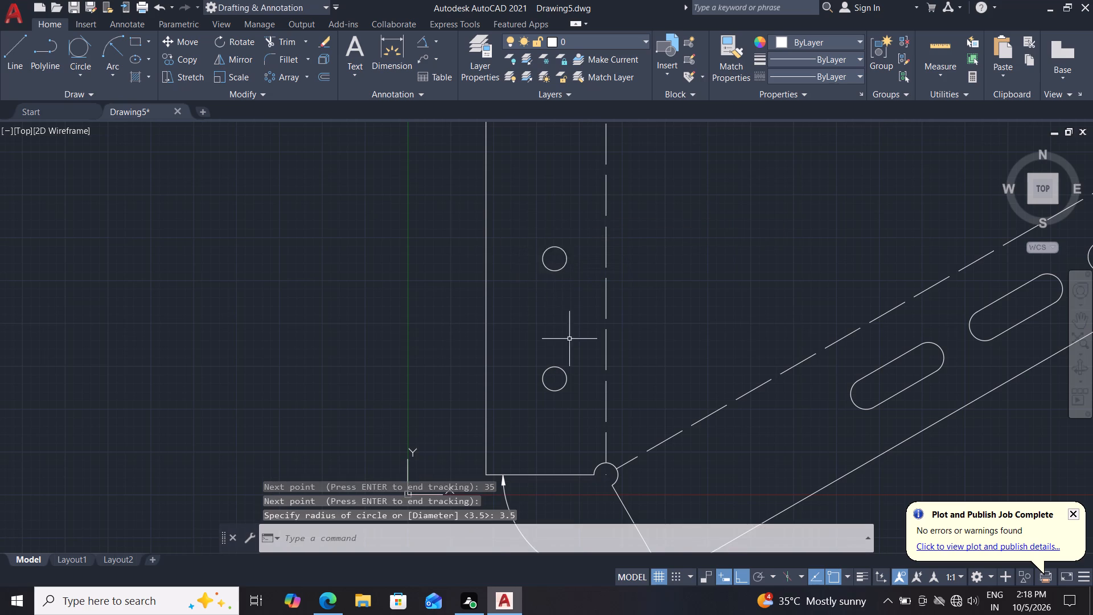
# Dimension the vertical distance from the top flange's upper left corner to the end midpoint of its left slot, placed outside the flange.
pyautogui.scroll(-2, 570, 339)
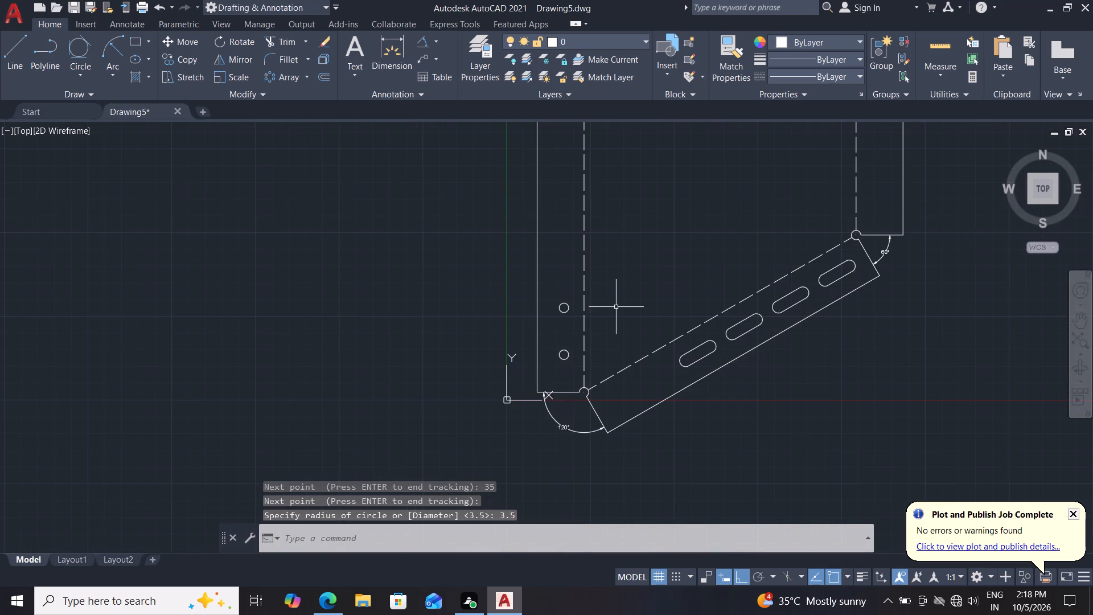
pyautogui.moveTo(655, 304); pyautogui.dragTo(623, 444, button='middle')
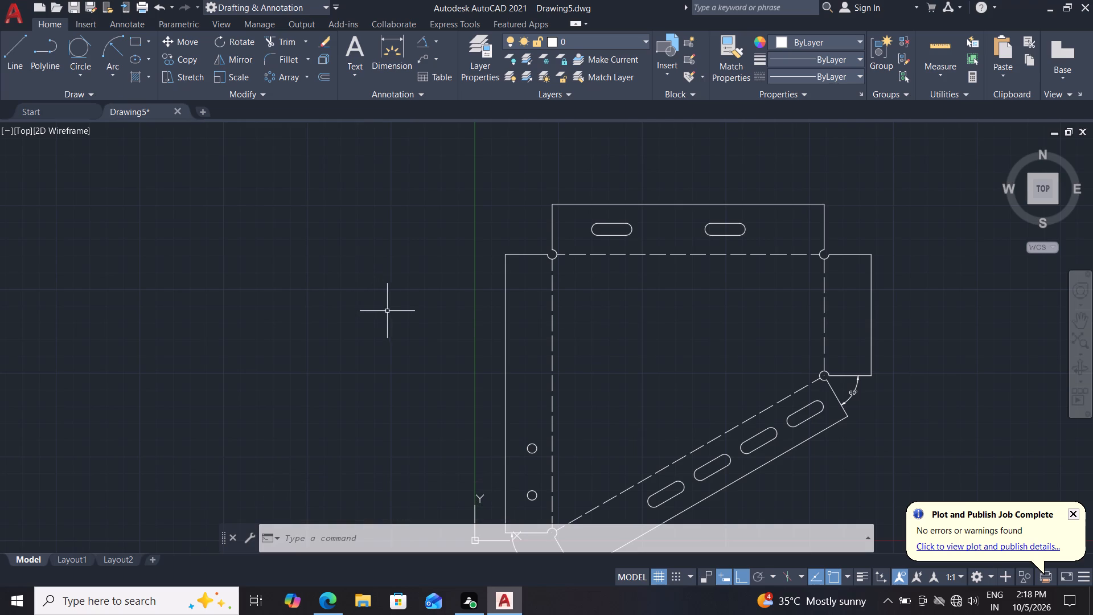
pyautogui.moveTo(391, 46); pyautogui.dragTo(393, 54)
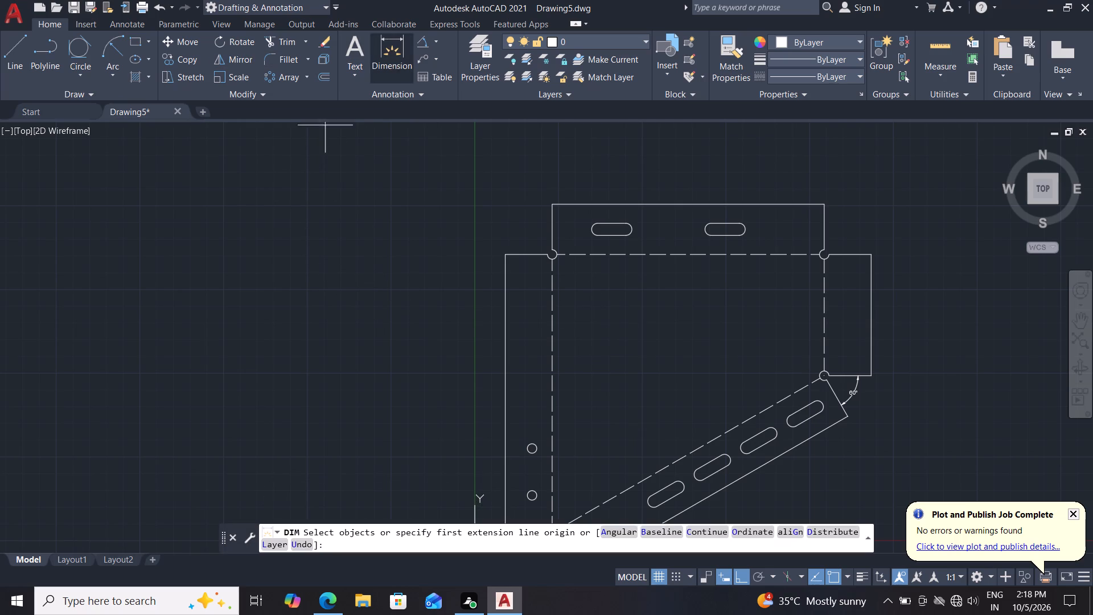
pyautogui.scroll(1, 602, 336)
pyautogui.moveTo(612, 269); pyautogui.dragTo(615, 430, button='middle')
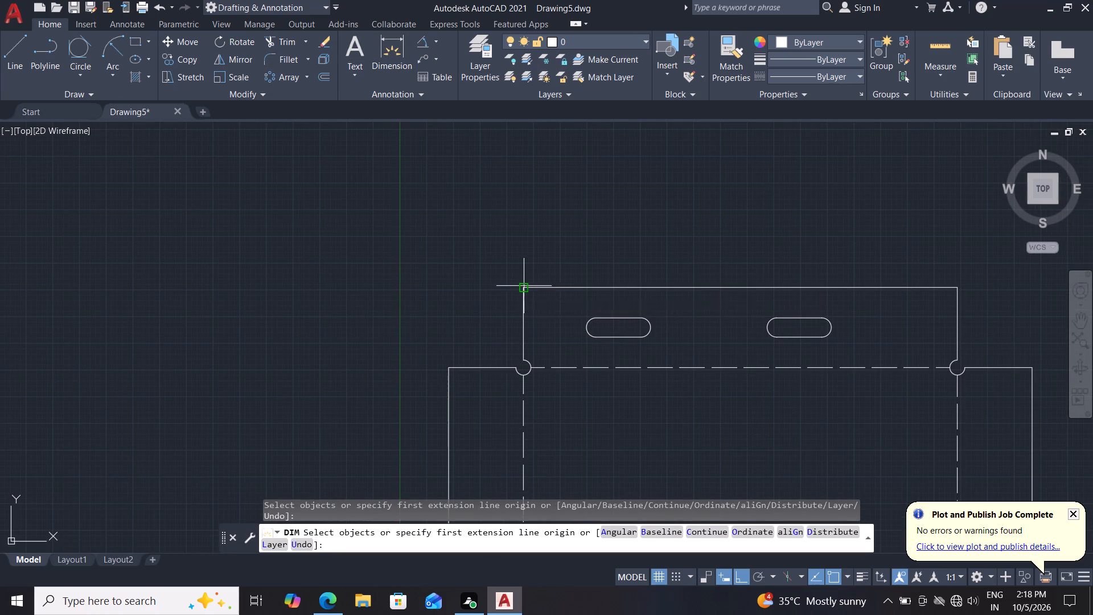
pyautogui.click(524, 286)
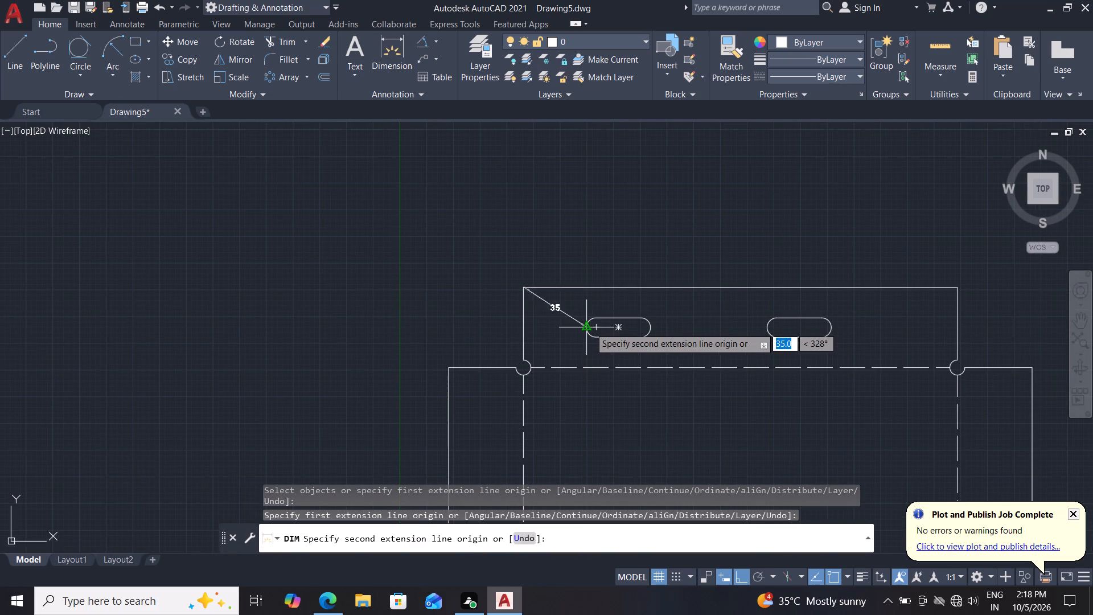
pyautogui.click(590, 327)
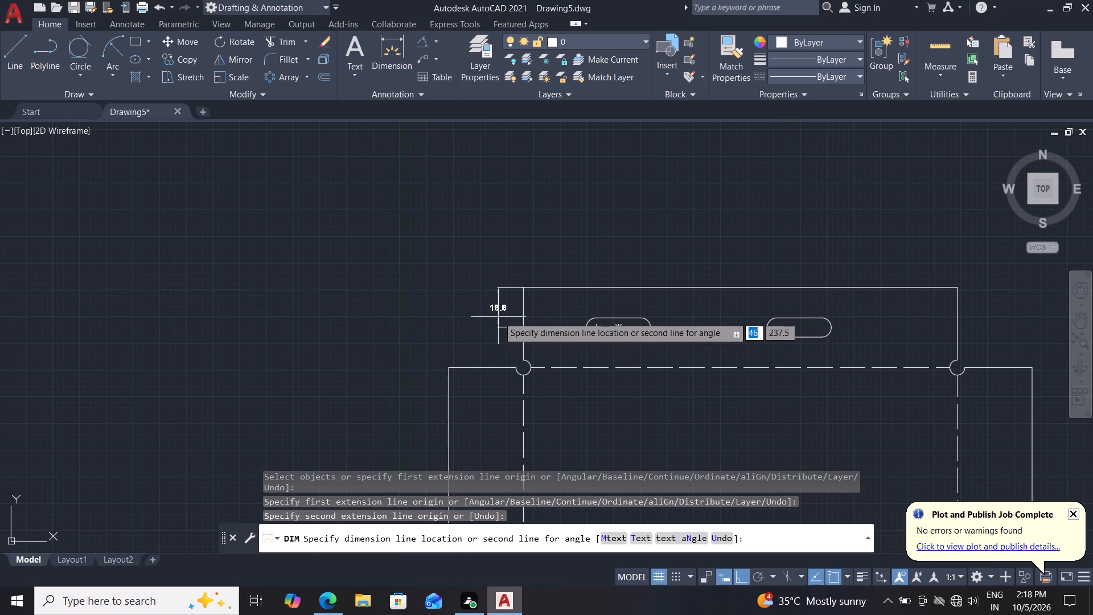
pyautogui.click(498, 317)
pyautogui.press('Escape')
pyautogui.press('Escape')
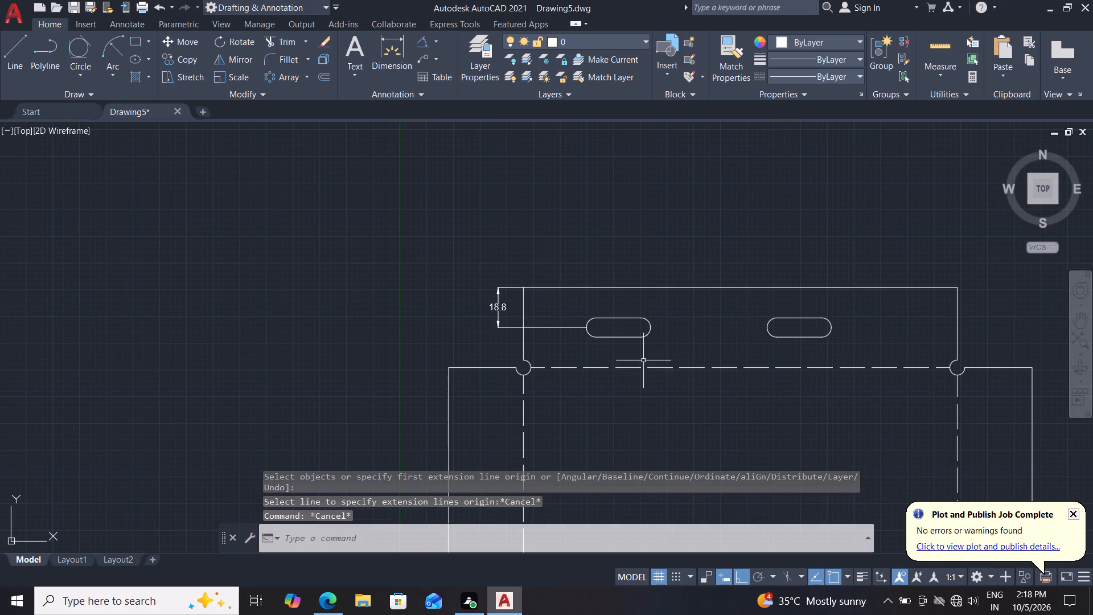
# Move both slots in the top flange straight down by 0.2 mm.
pyautogui.scroll(1, 644, 343)
pyautogui.click(665, 305)
pyautogui.click(607, 341)
pyautogui.click(976, 290)
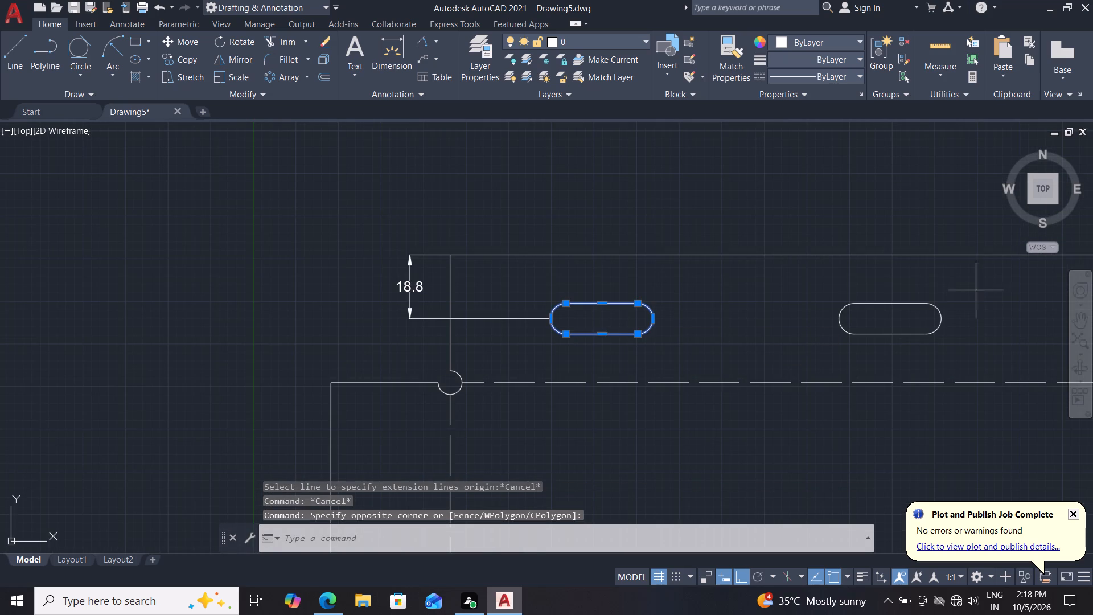
pyautogui.click(886, 338)
pyautogui.press('m')
pyautogui.press('Return')
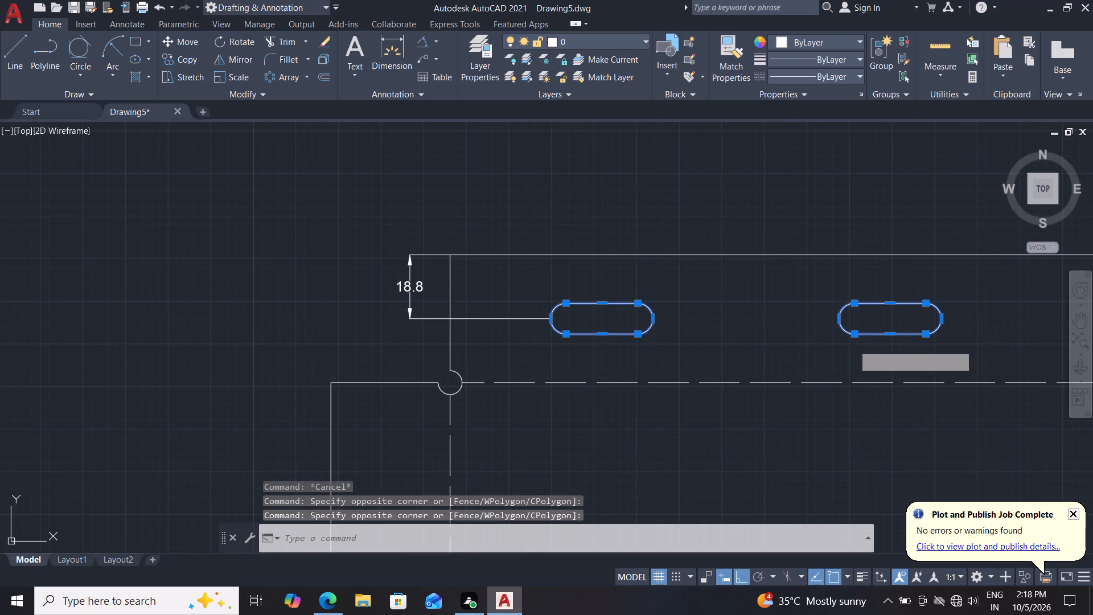
pyautogui.click(602, 315)
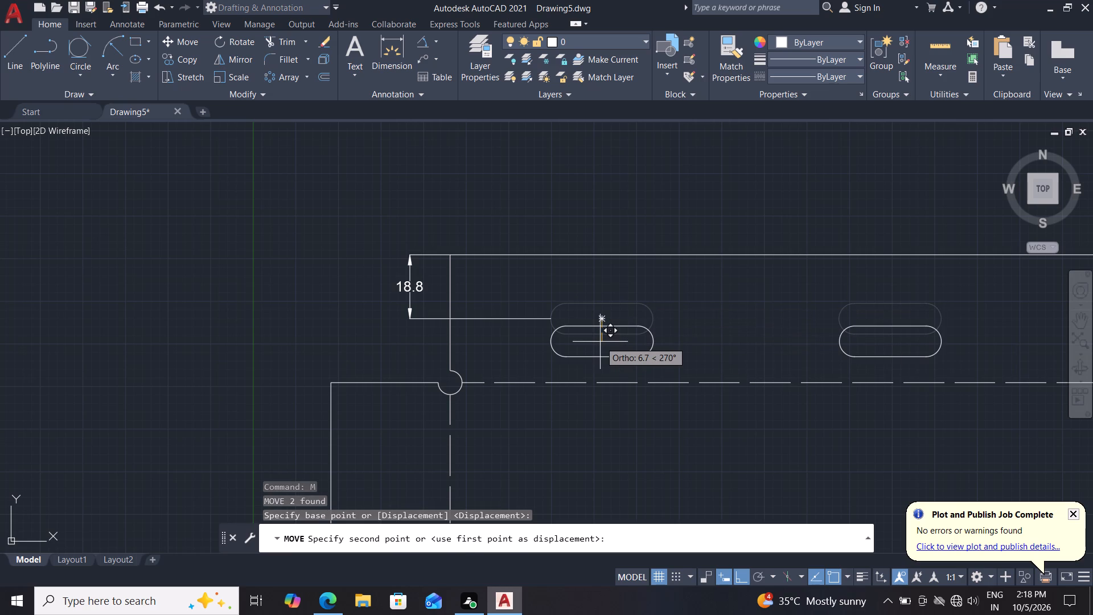
pyautogui.write('0.2')
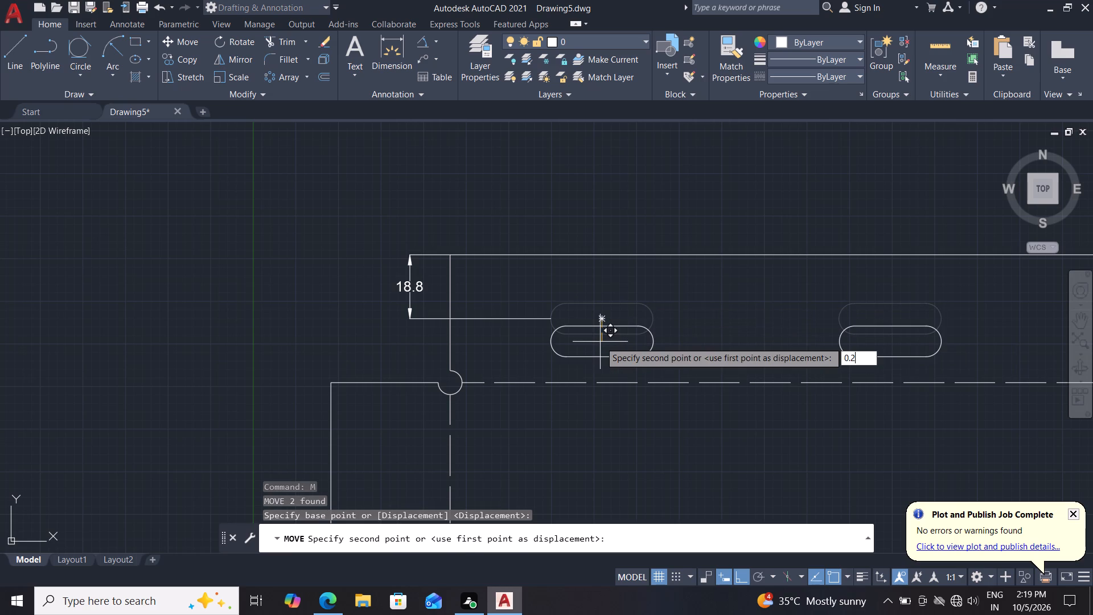
pyautogui.press('Return')
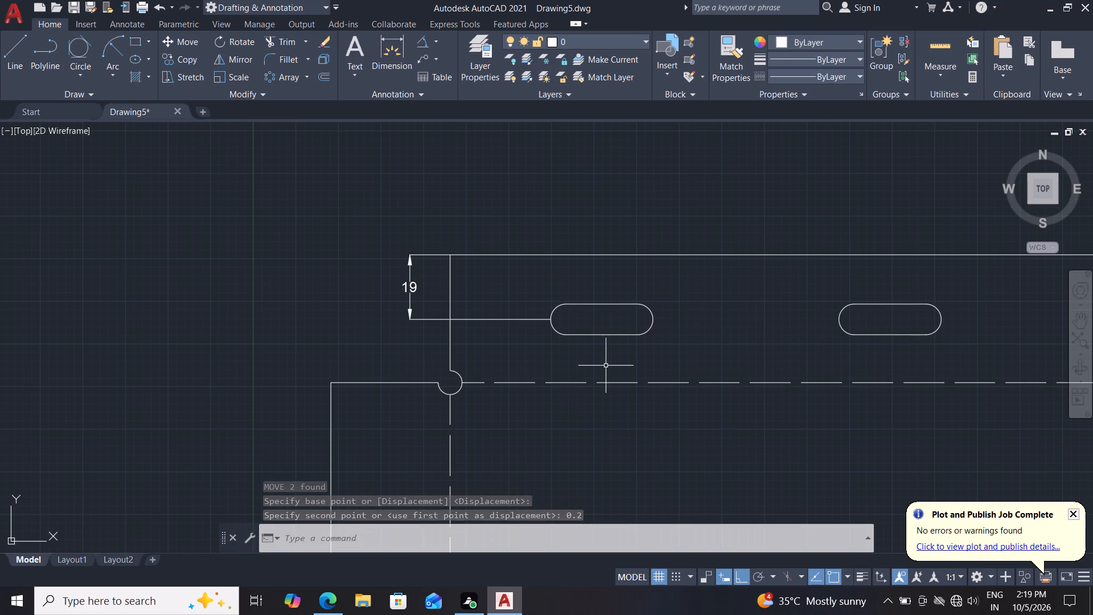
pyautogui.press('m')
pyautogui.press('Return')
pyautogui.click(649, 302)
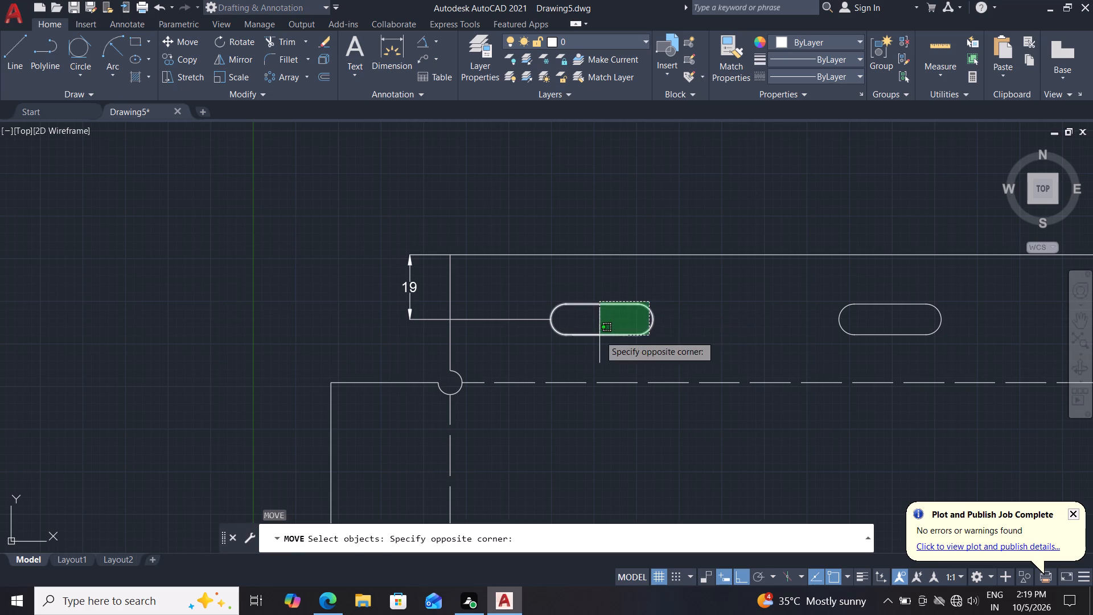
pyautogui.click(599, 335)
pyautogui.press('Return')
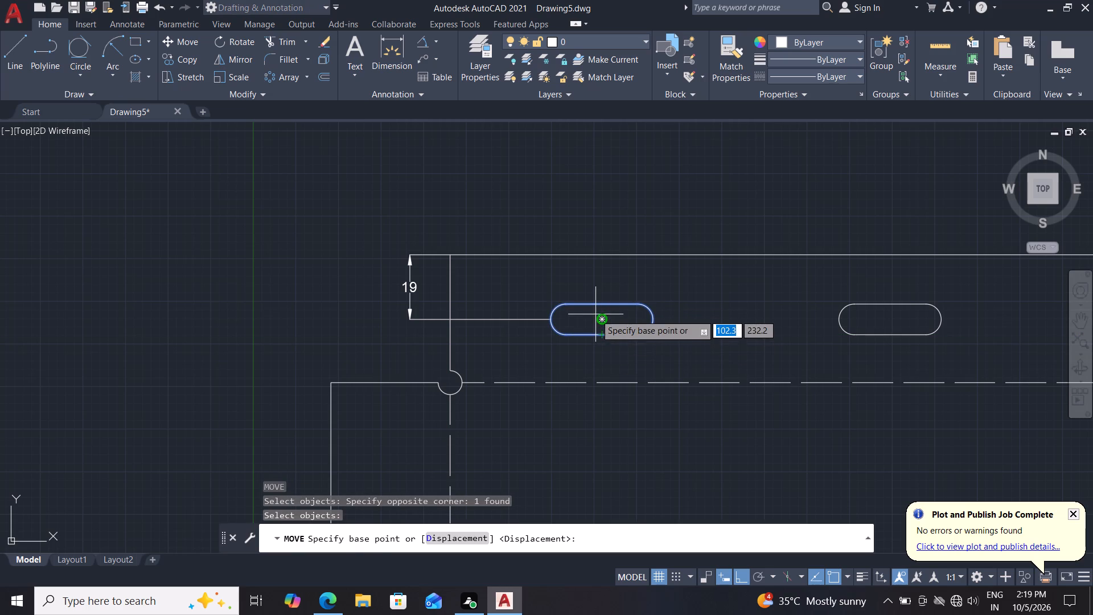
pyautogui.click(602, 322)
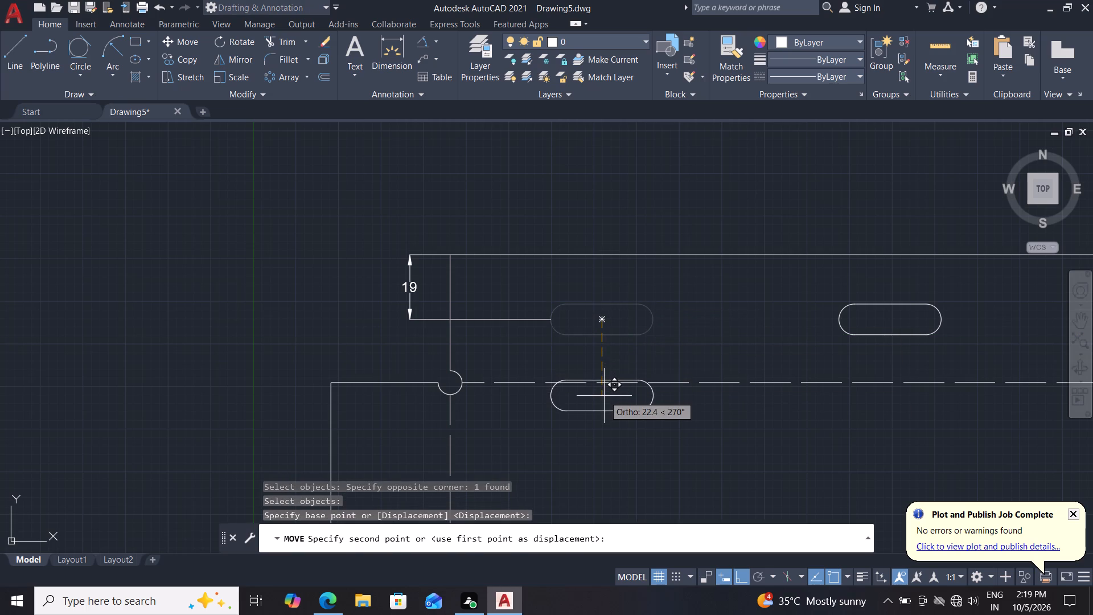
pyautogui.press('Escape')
# Move both slots in the top flange straight down by another 1 mm.
pyautogui.moveTo(948, 295); pyautogui.dragTo(938, 300)
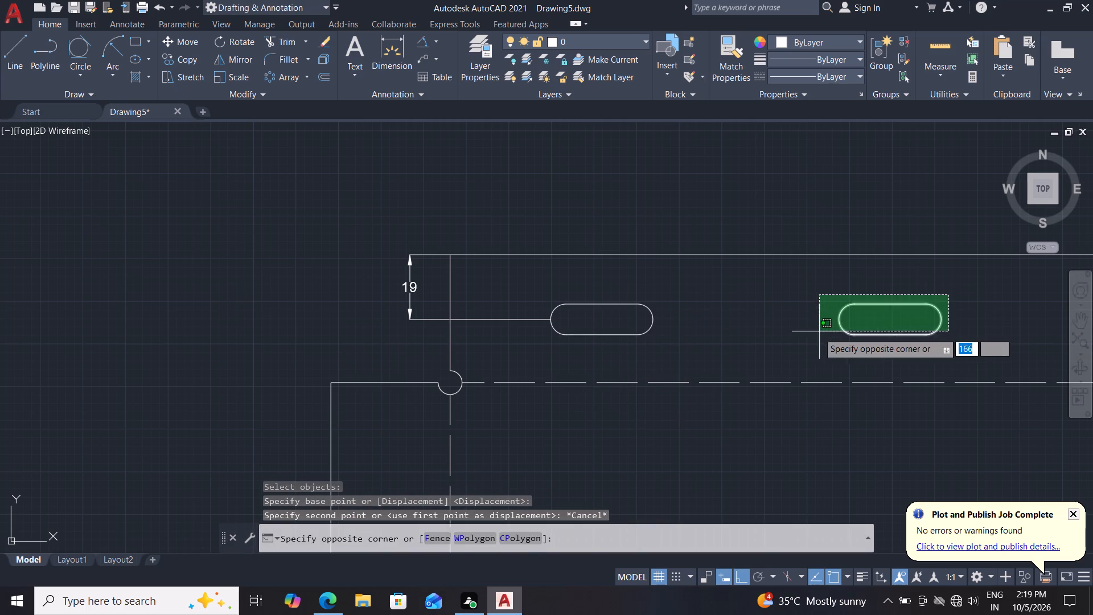
pyautogui.click(817, 334)
pyautogui.moveTo(697, 296); pyautogui.dragTo(684, 298)
pyautogui.click(567, 339)
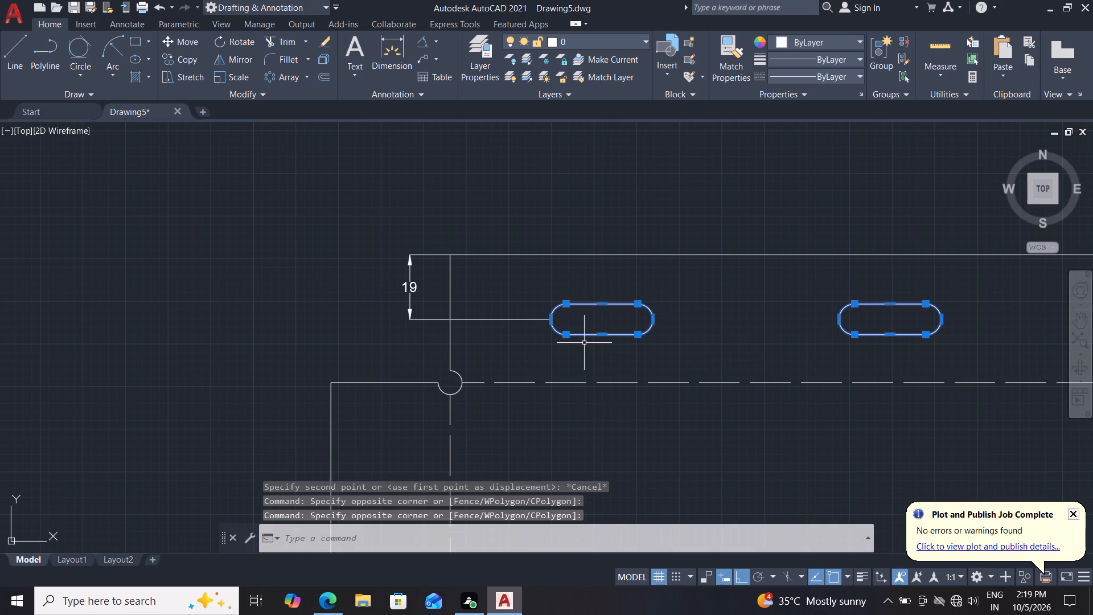
pyautogui.press('m')
pyautogui.press('Return')
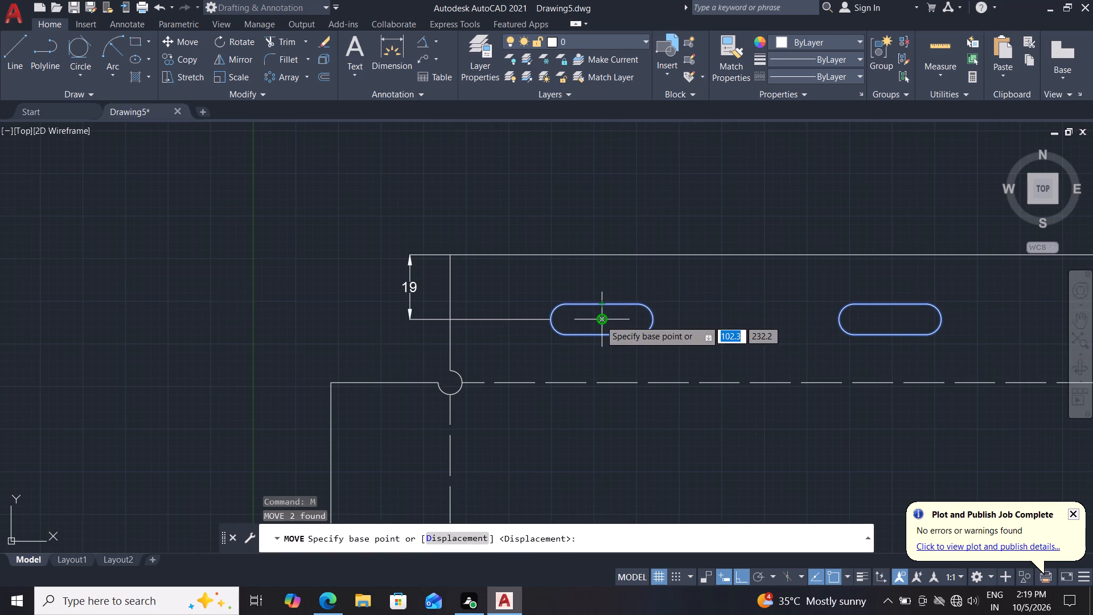
pyautogui.click(600, 320)
pyautogui.press('1')
pyautogui.press('Return')
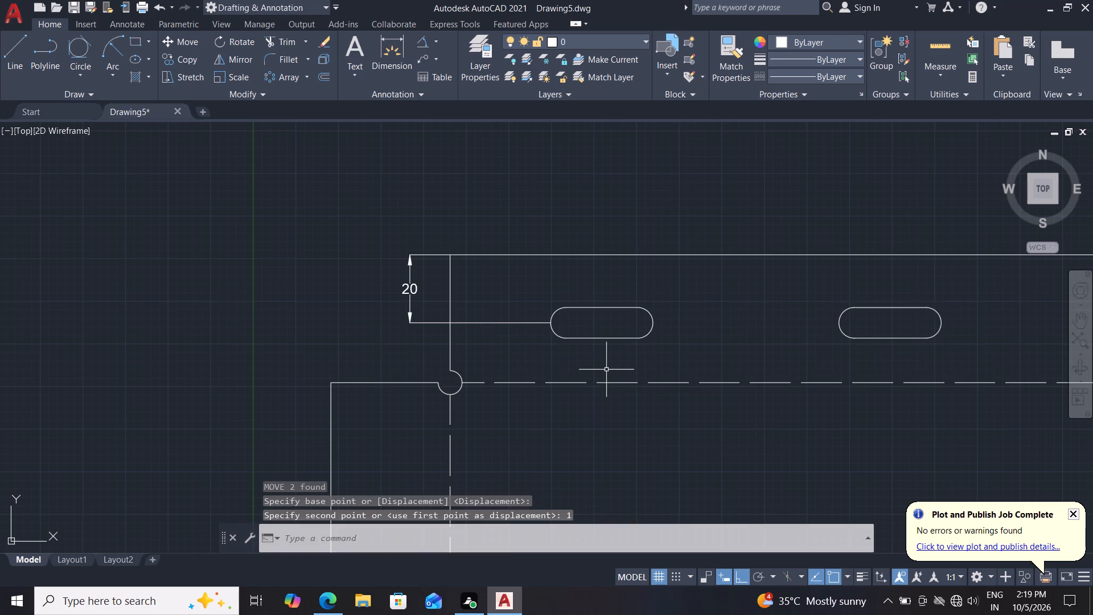
# Dimension the top flange's height from its upper left corner to the corner relief centre on the fold, outside the slot dimension.
pyautogui.scroll(-2, 607, 370)
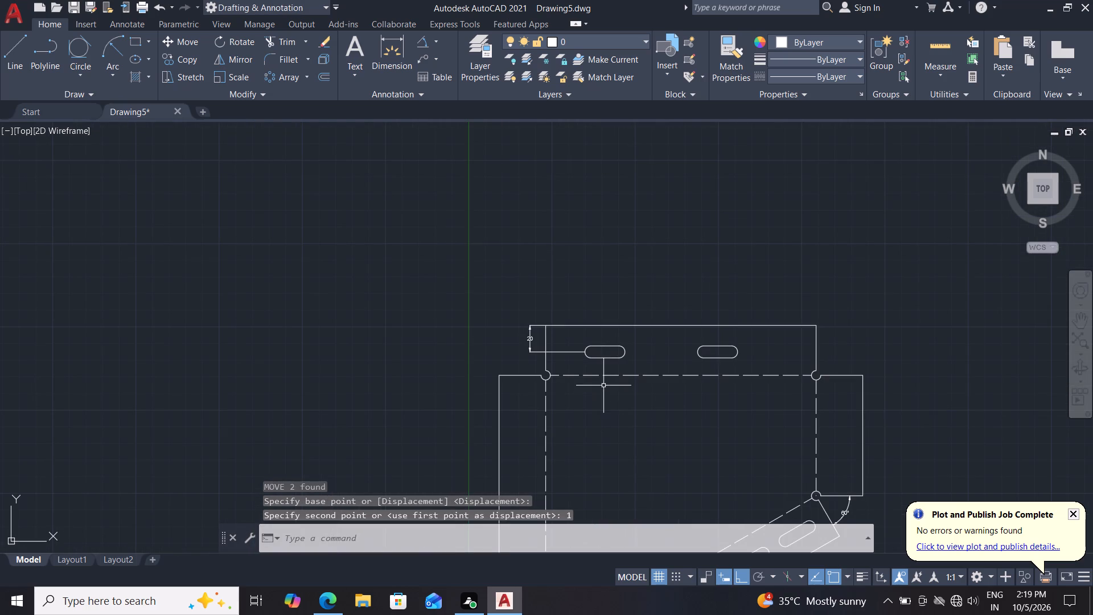
pyautogui.scroll(1, 621, 363)
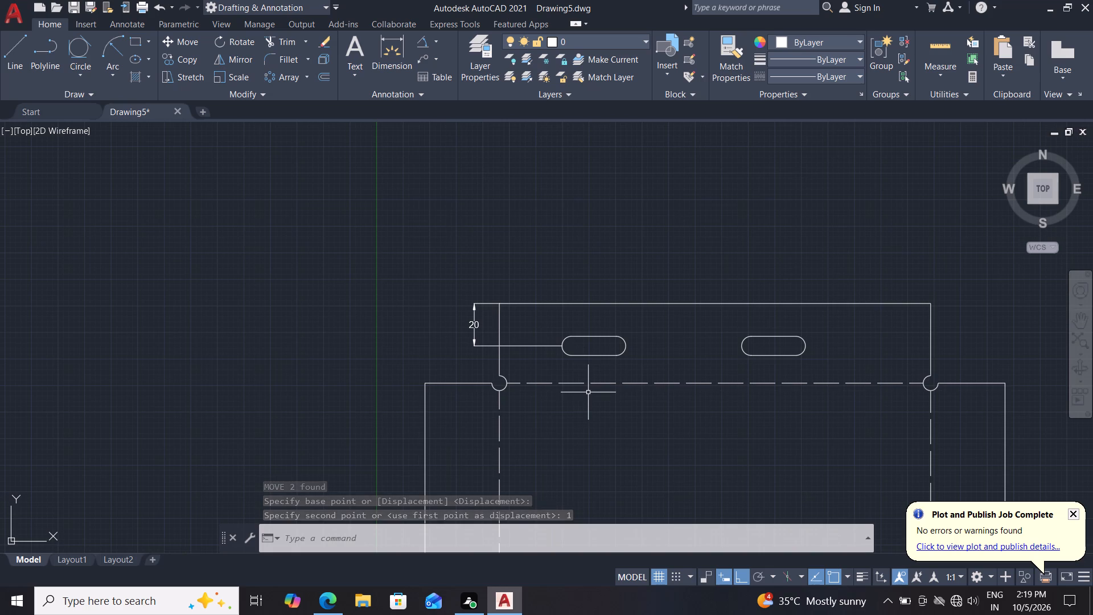
pyautogui.moveTo(397, 43); pyautogui.dragTo(397, 51)
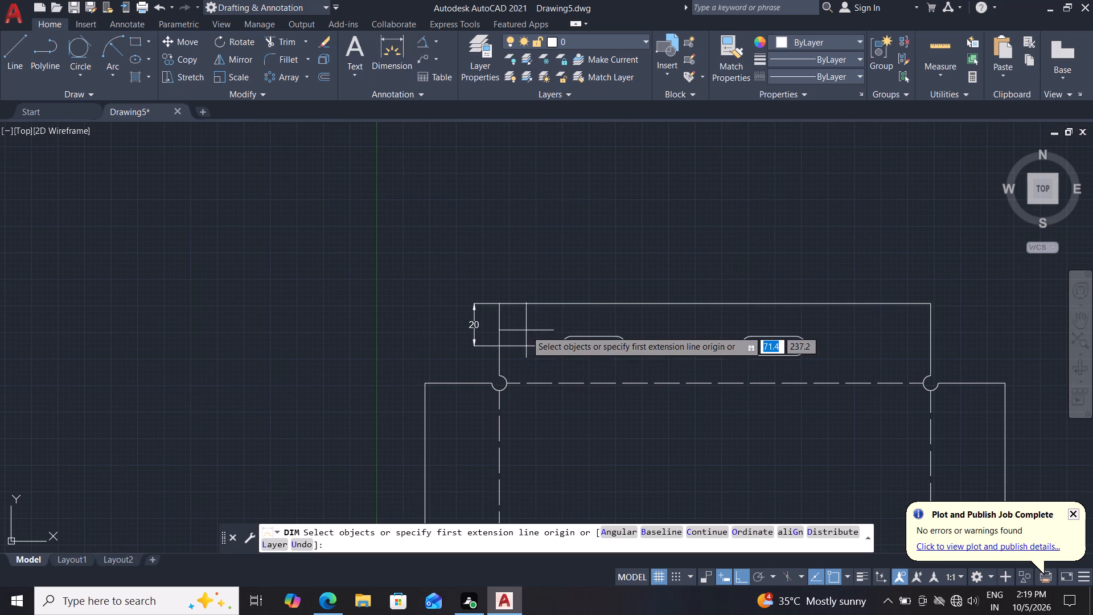
pyautogui.scroll(1, 517, 322)
pyautogui.click(484, 292)
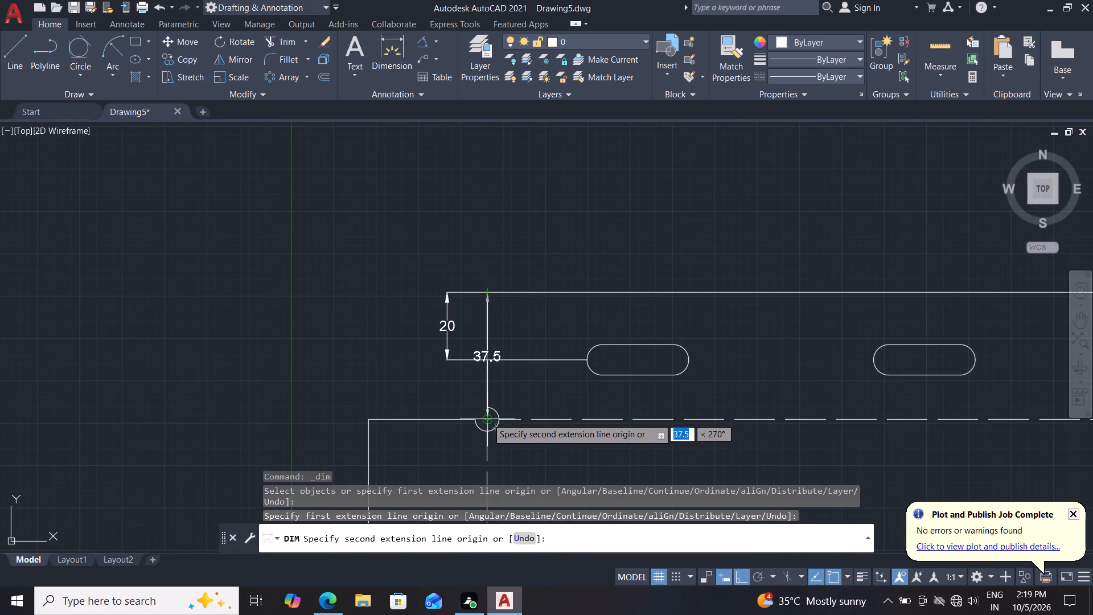
pyautogui.moveTo(487, 418); pyautogui.dragTo(483, 412)
pyautogui.click(339, 367)
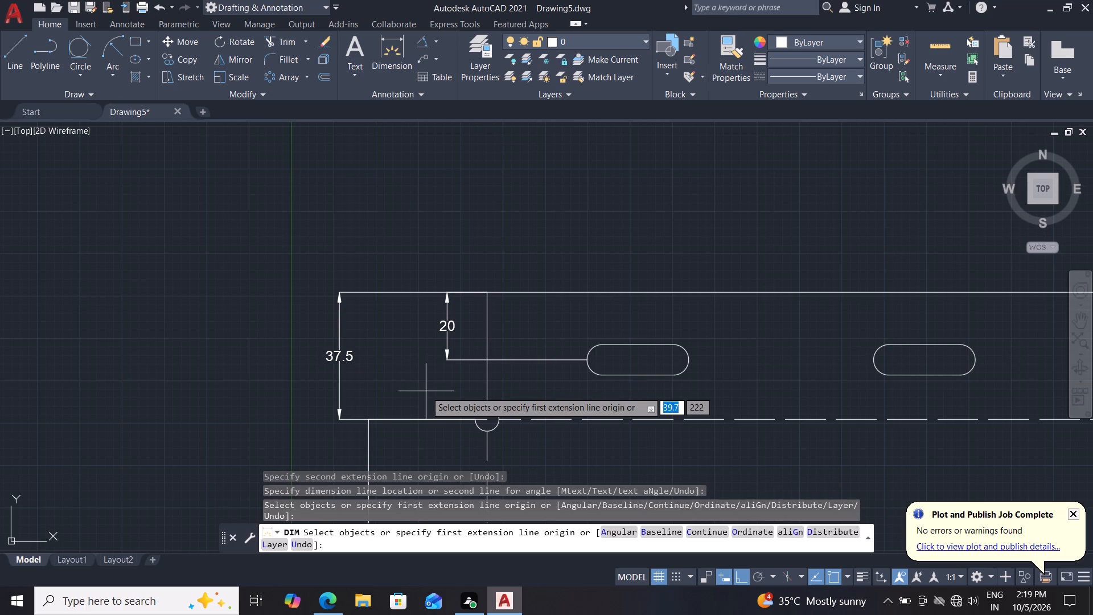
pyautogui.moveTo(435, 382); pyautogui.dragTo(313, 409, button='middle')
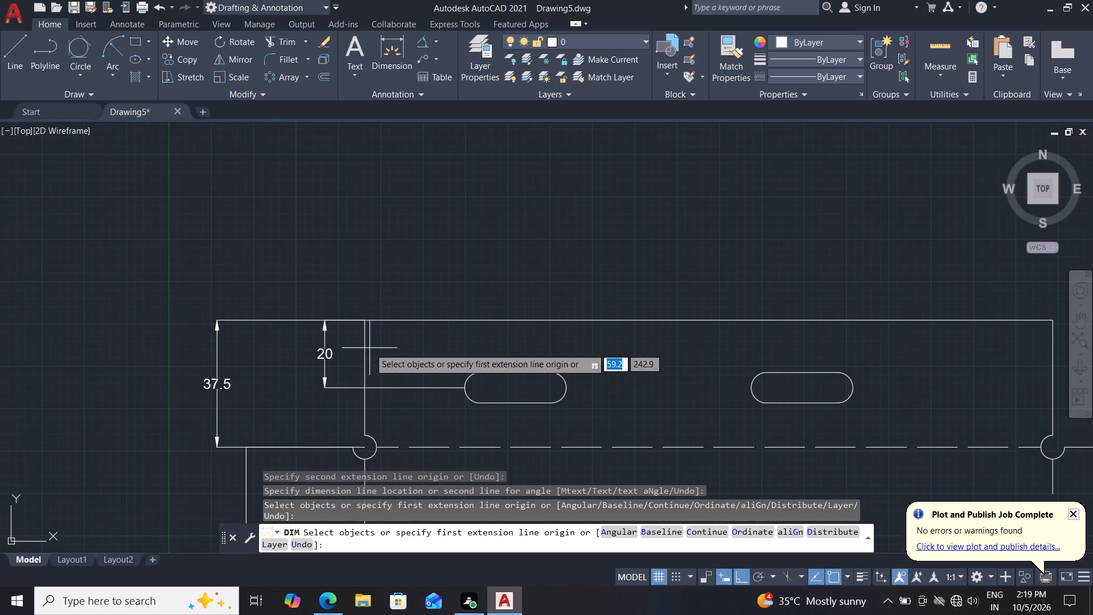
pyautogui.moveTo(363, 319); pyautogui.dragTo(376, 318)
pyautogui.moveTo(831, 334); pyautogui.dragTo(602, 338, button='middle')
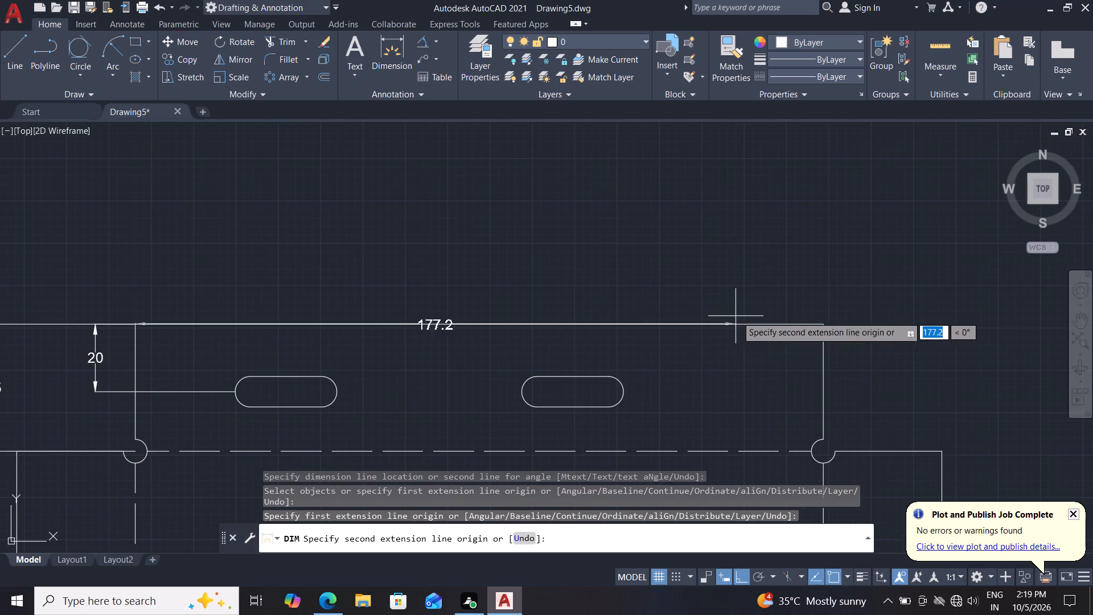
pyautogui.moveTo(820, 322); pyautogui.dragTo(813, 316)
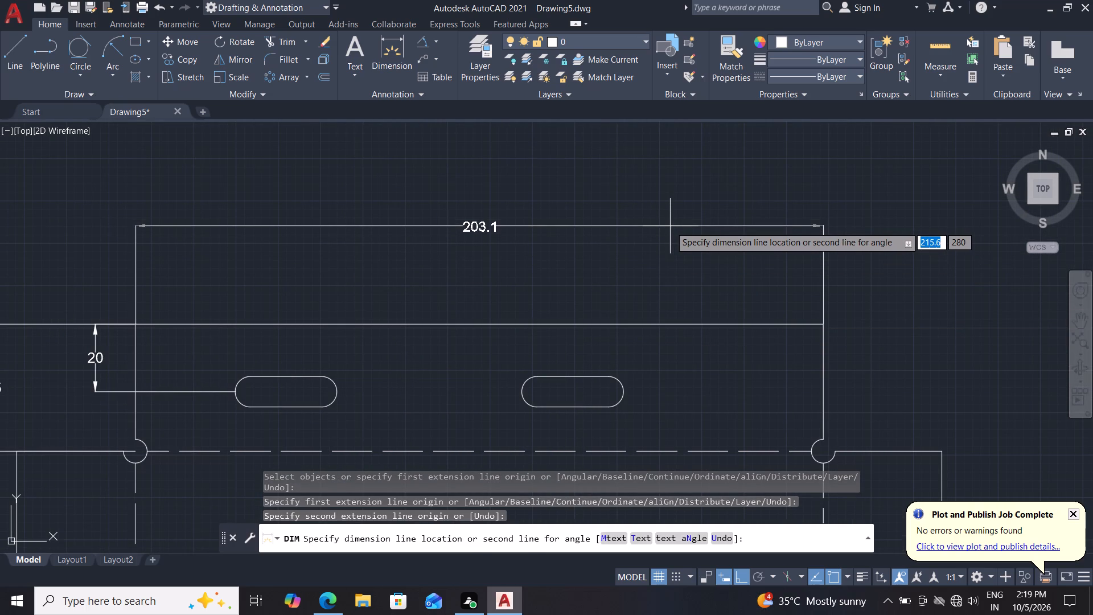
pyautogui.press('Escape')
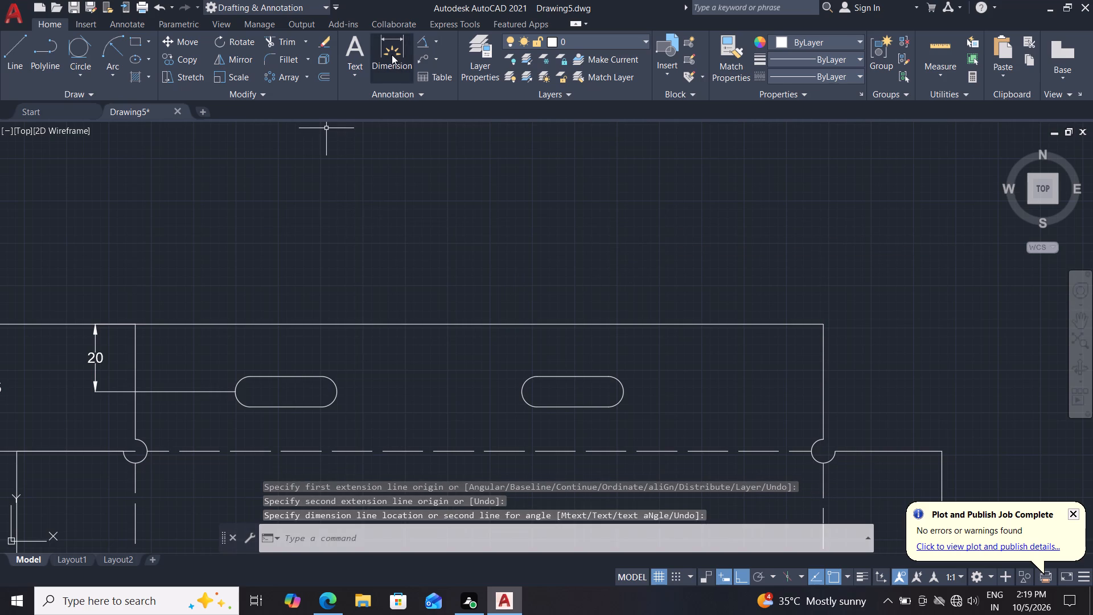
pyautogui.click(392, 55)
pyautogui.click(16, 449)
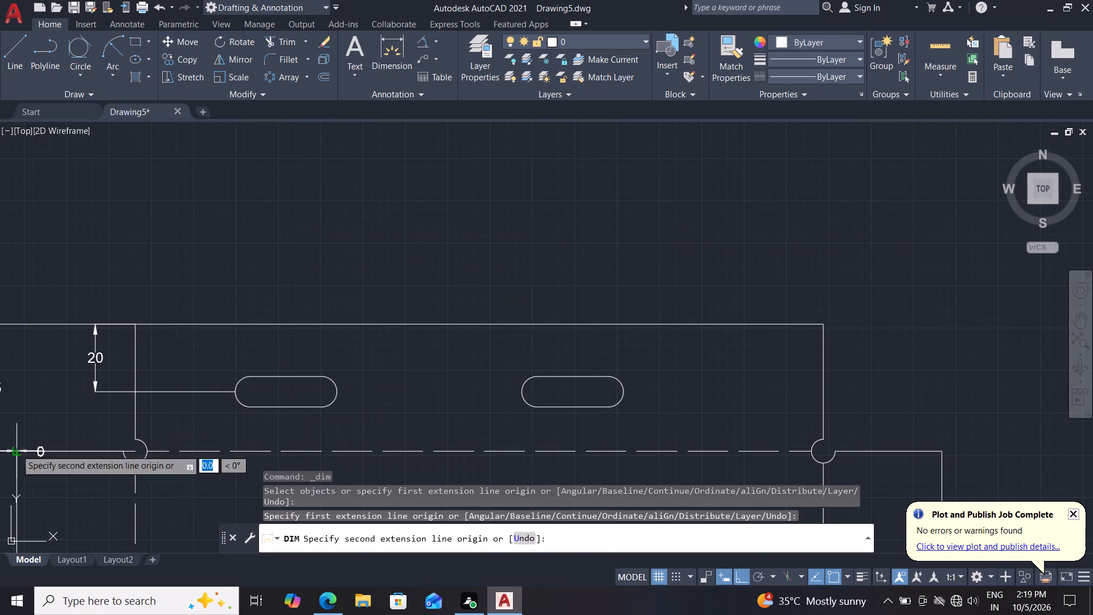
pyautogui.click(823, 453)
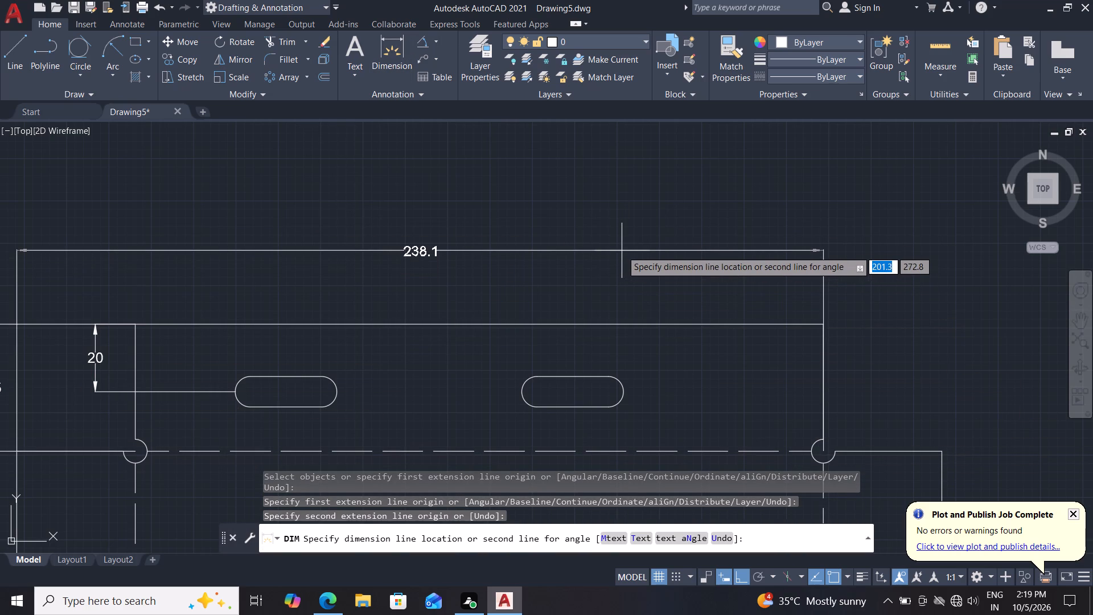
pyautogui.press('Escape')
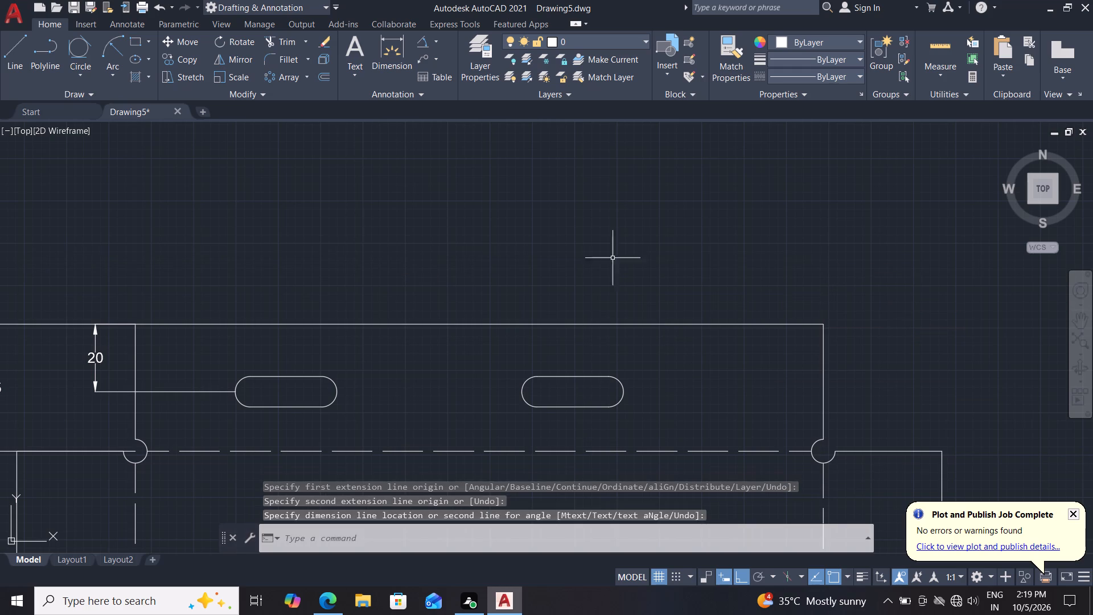
# Dimension the overall width from the left flange's upper outer corner to the right flange's upper outer corner, placed above the top flange.
pyautogui.moveTo(479, 425); pyautogui.dragTo(569, 363, button='middle')
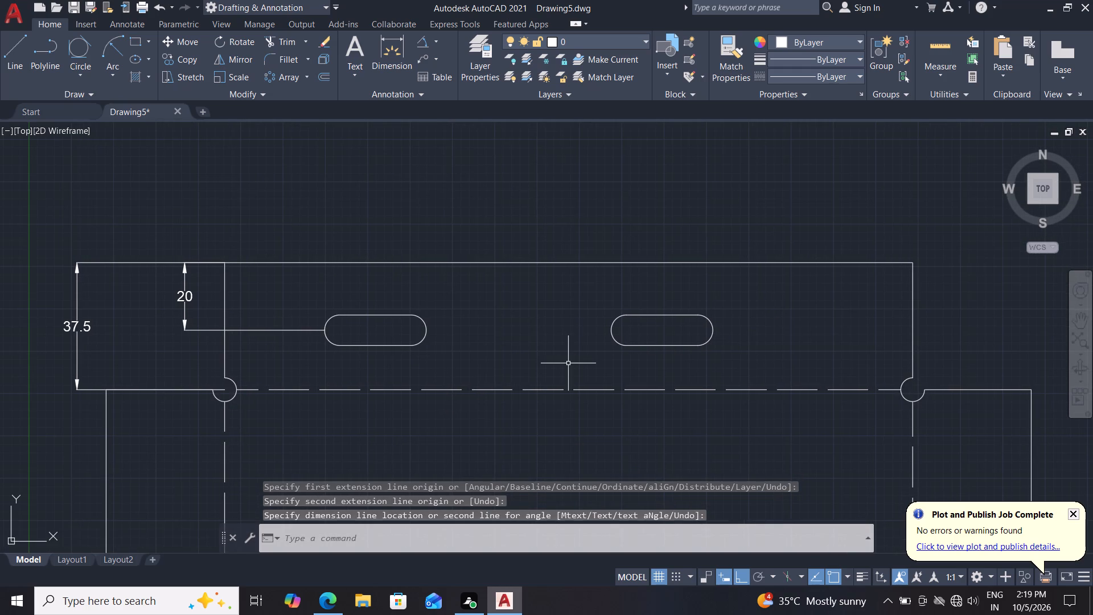
pyautogui.click(396, 43)
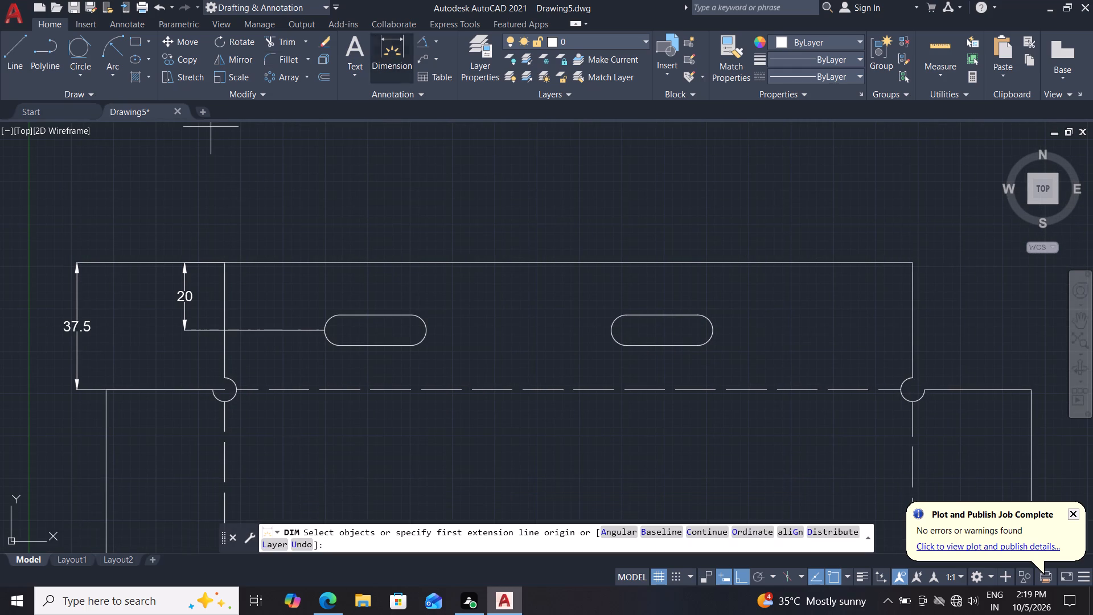
pyautogui.click(105, 393)
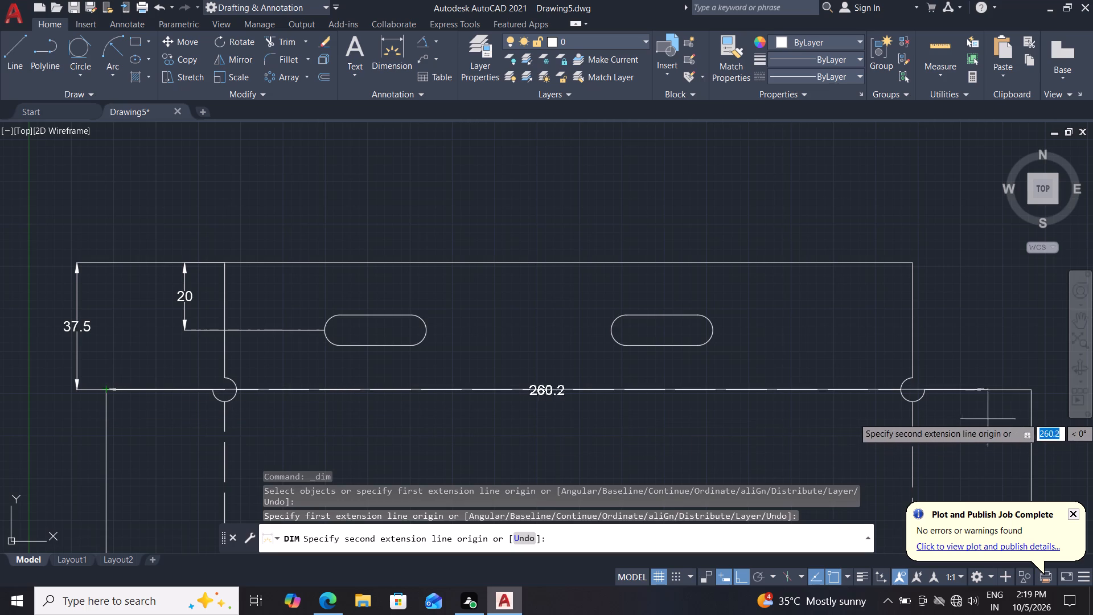
pyautogui.click(1033, 396)
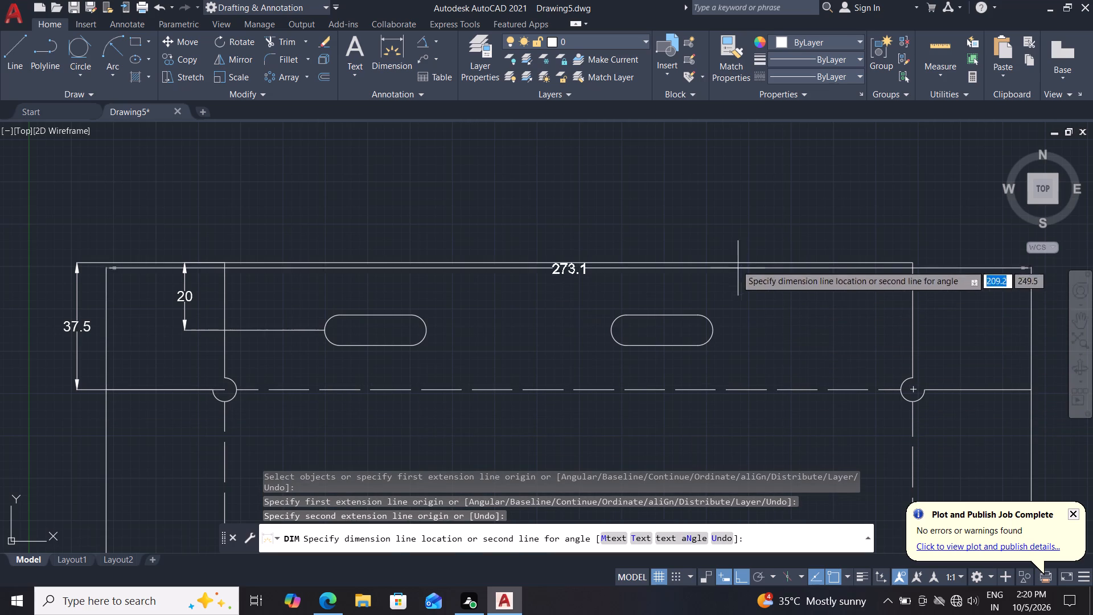
pyautogui.click(714, 179)
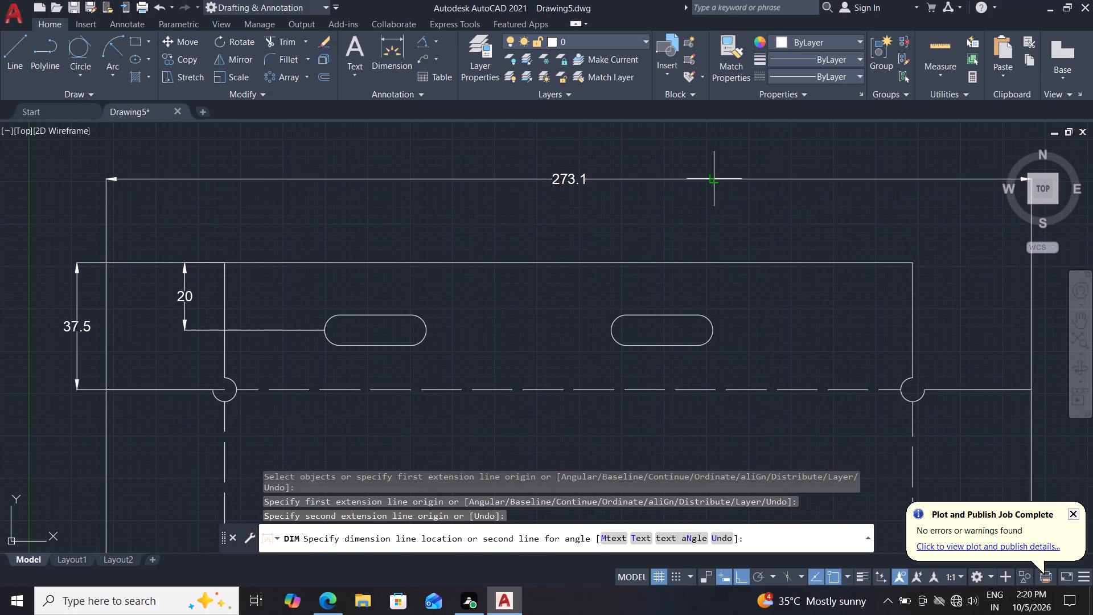
# Add a row of horizontal dimensions above the top flange from its upper left corner through both slots' upper midpoints to its right edge.
pyautogui.click(221, 264)
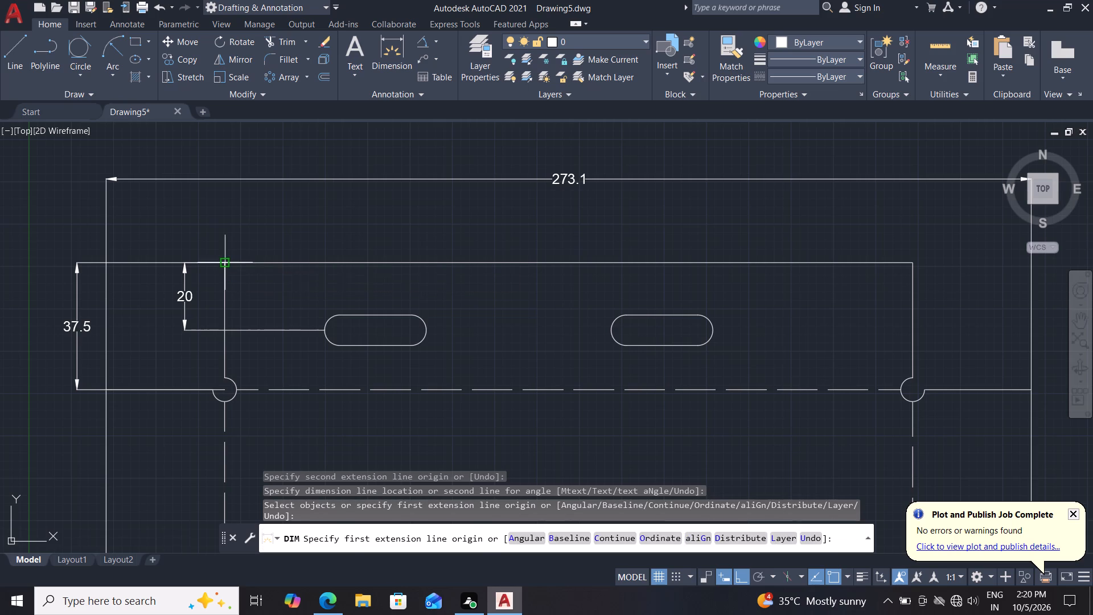
pyautogui.moveTo(373, 314); pyautogui.dragTo(365, 298)
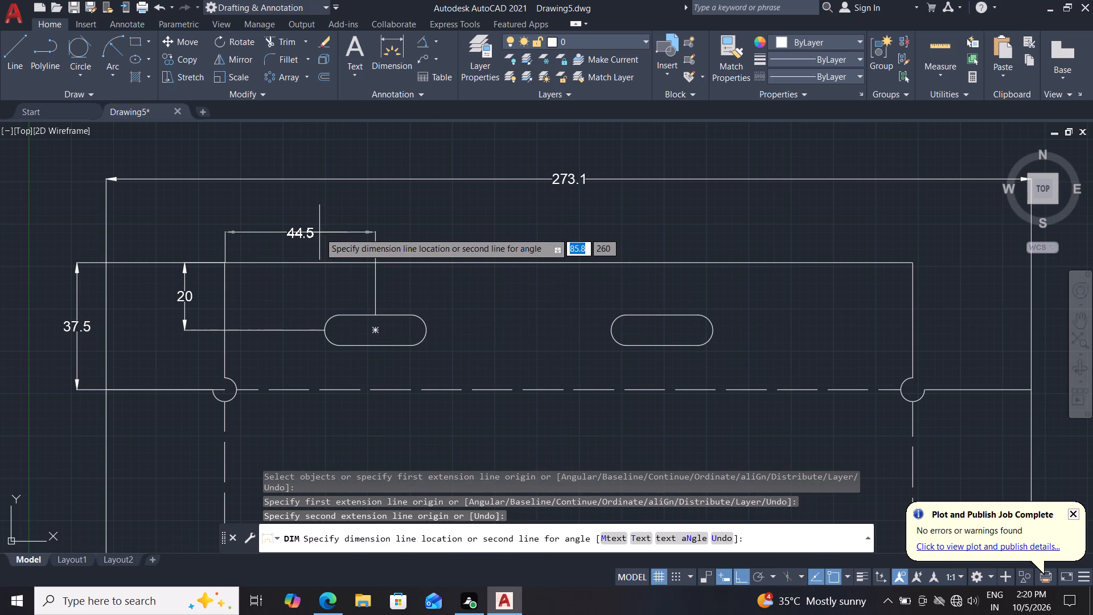
pyautogui.click(319, 222)
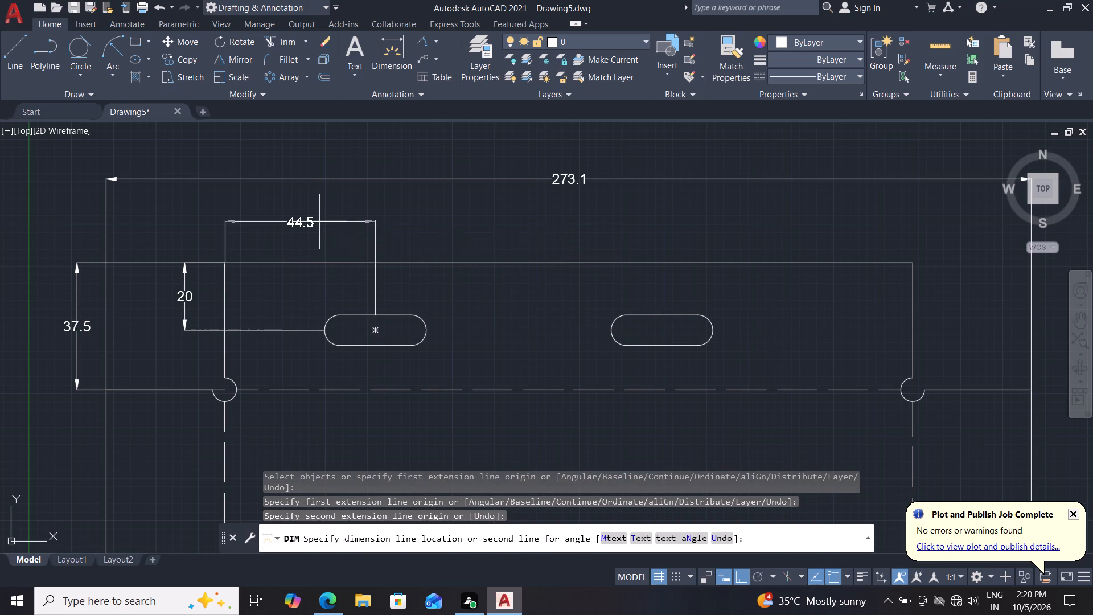
pyautogui.click(375, 317)
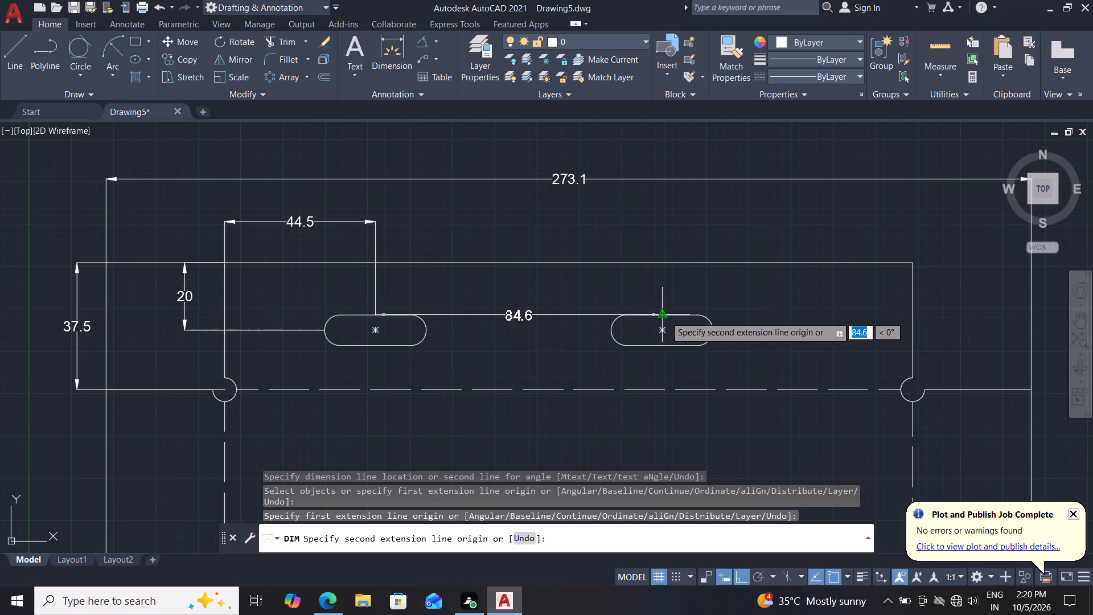
pyautogui.moveTo(665, 316); pyautogui.dragTo(657, 311)
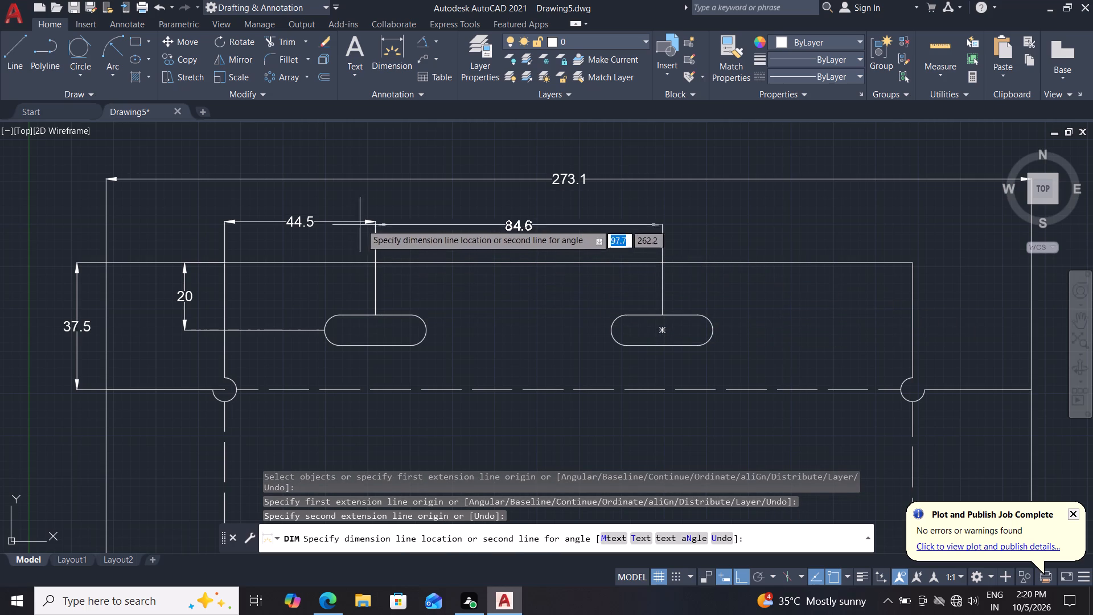
pyautogui.click(375, 224)
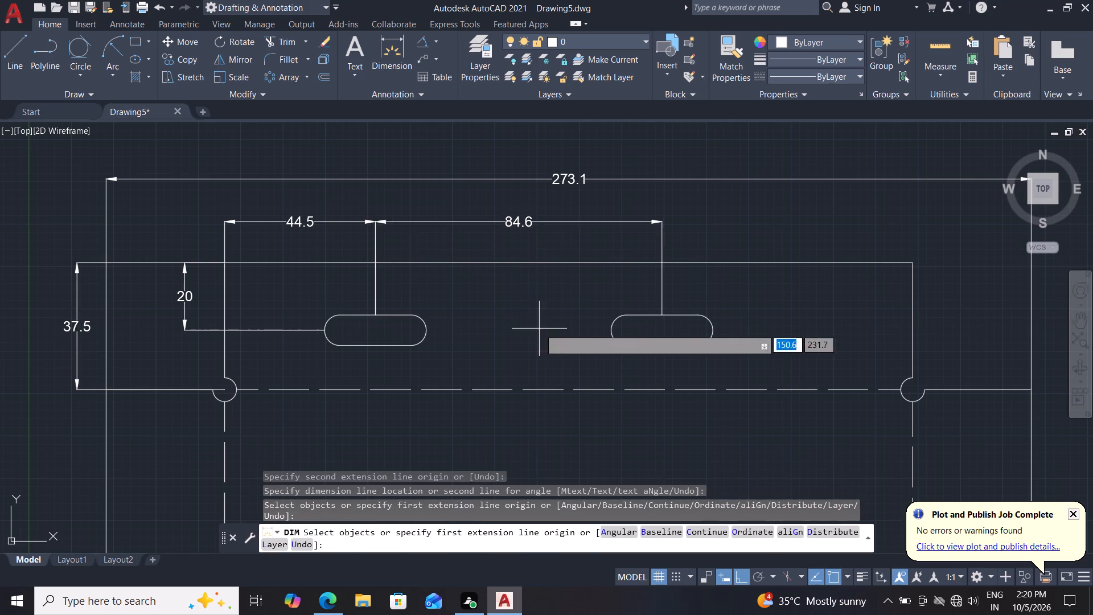
pyautogui.moveTo(539, 329); pyautogui.dragTo(452, 342, button='middle')
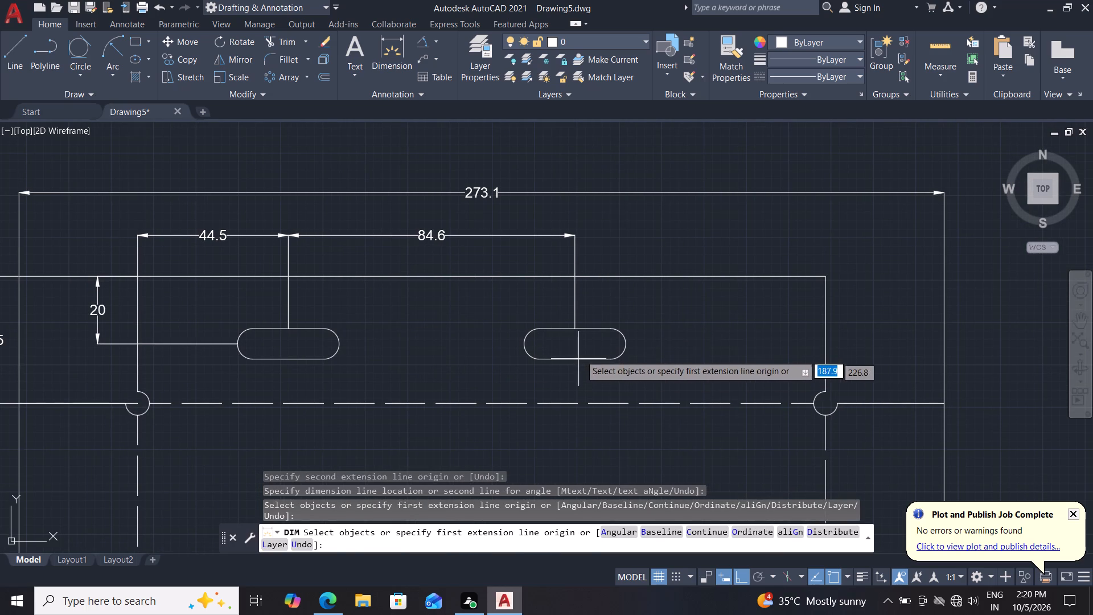
pyautogui.click(577, 330)
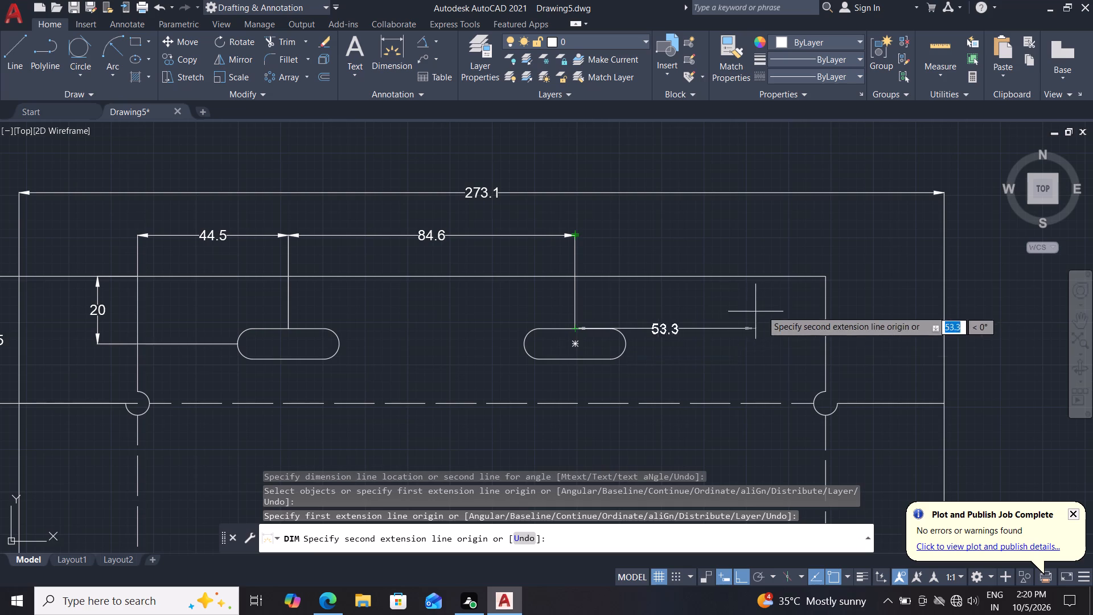
pyautogui.moveTo(825, 328); pyautogui.dragTo(785, 298)
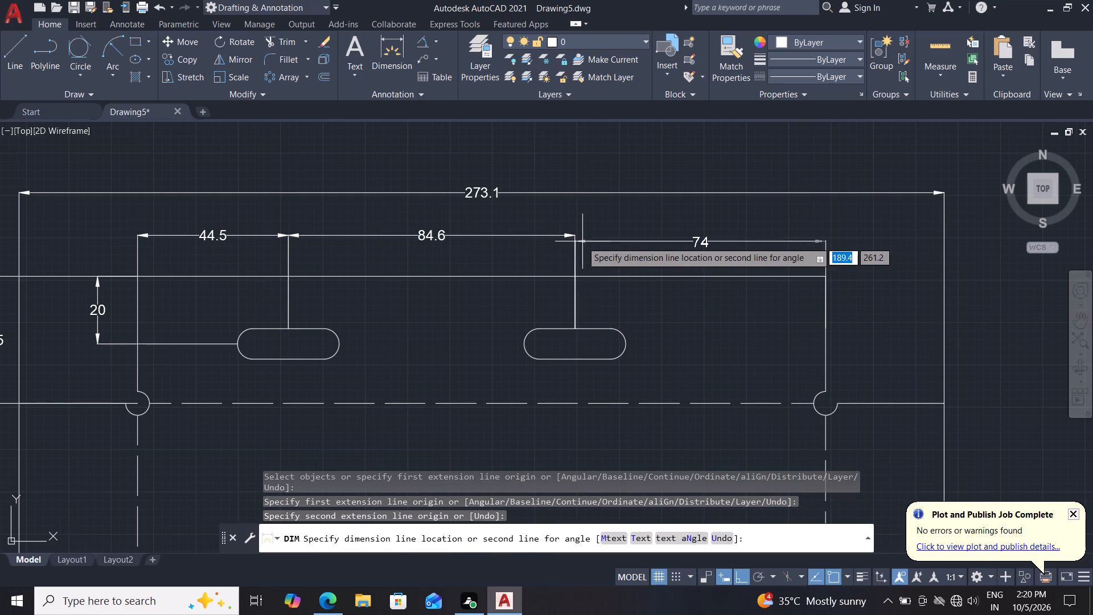
pyautogui.click(578, 239)
# Dimension vertically from the left flange's lower outer corner to the lower hole centre and on to the upper hole centre, aligned outside the flange.
pyautogui.moveTo(701, 370); pyautogui.dragTo(722, 314, button='middle')
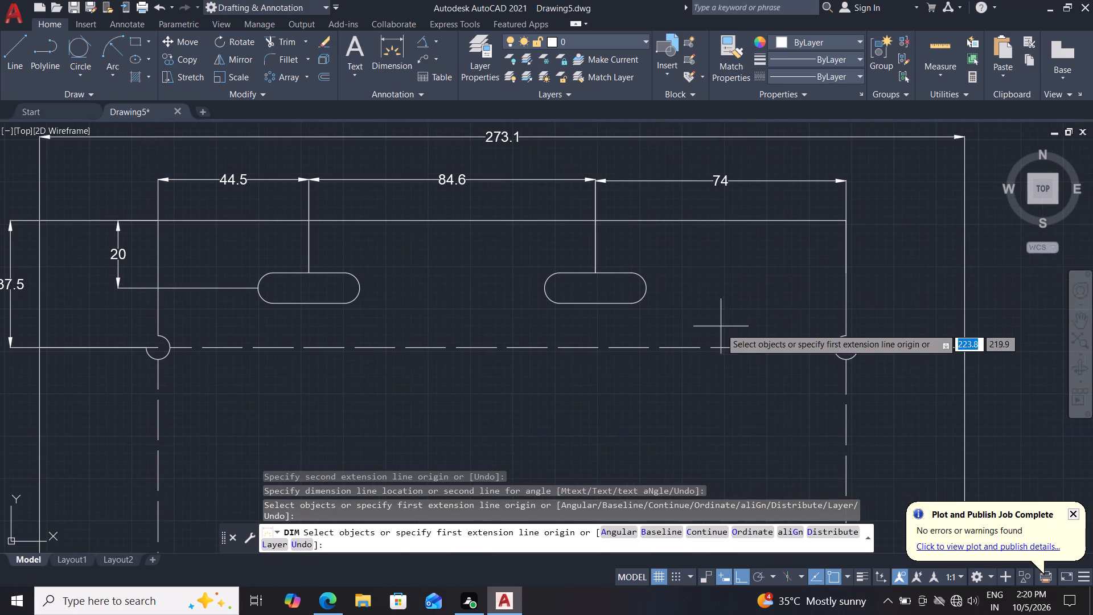
pyautogui.scroll(-1, 709, 359)
pyautogui.moveTo(663, 451); pyautogui.dragTo(677, 397, button='middle')
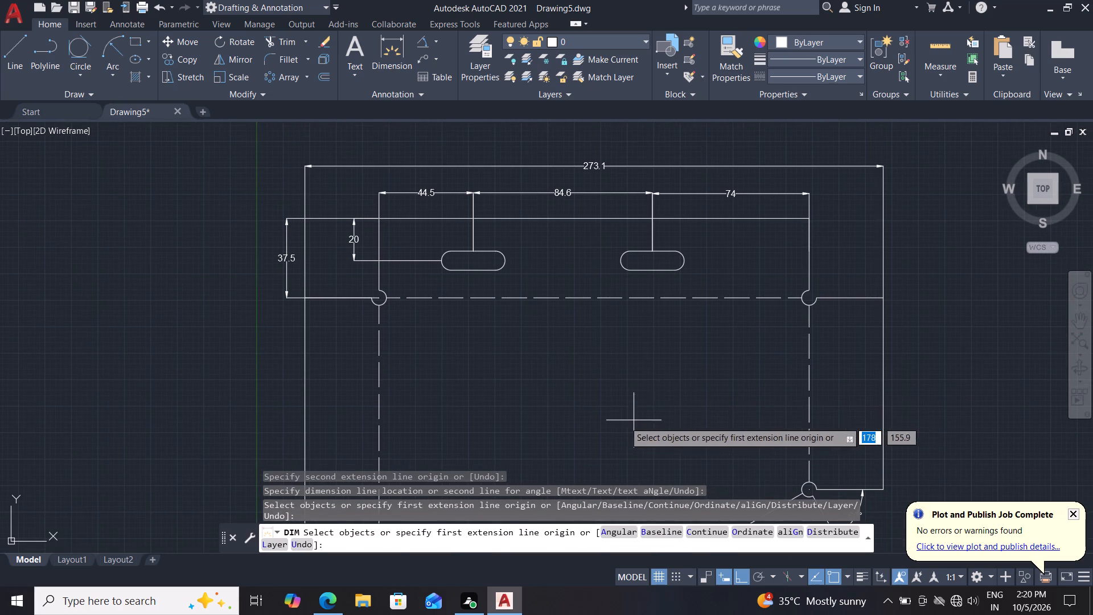
pyautogui.moveTo(601, 419); pyautogui.dragTo(642, 360, button='middle')
pyautogui.moveTo(583, 431); pyautogui.dragTo(643, 352, button='middle')
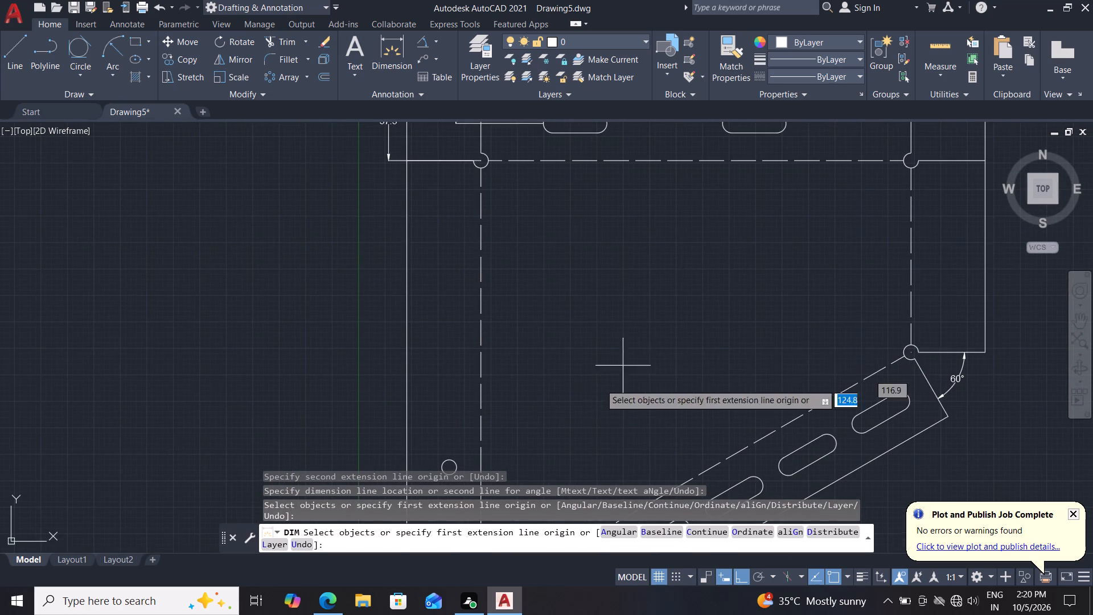
pyautogui.moveTo(548, 413); pyautogui.dragTo(610, 296, button='middle')
pyautogui.scroll(1, 568, 363)
pyautogui.moveTo(558, 399); pyautogui.dragTo(667, 281, button='middle')
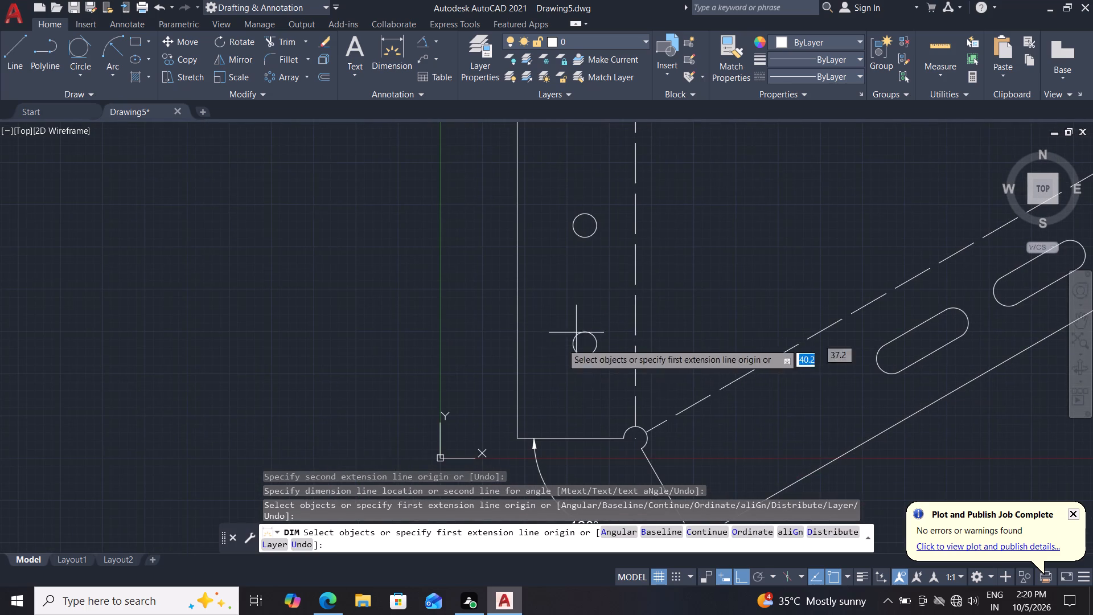
pyautogui.click(523, 441)
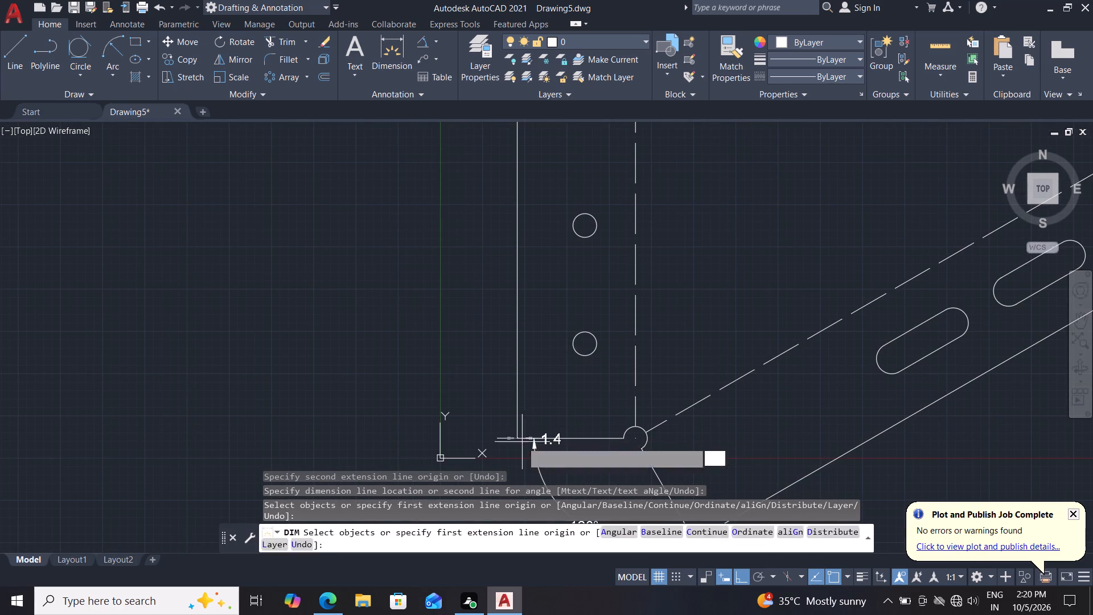
pyautogui.click(583, 344)
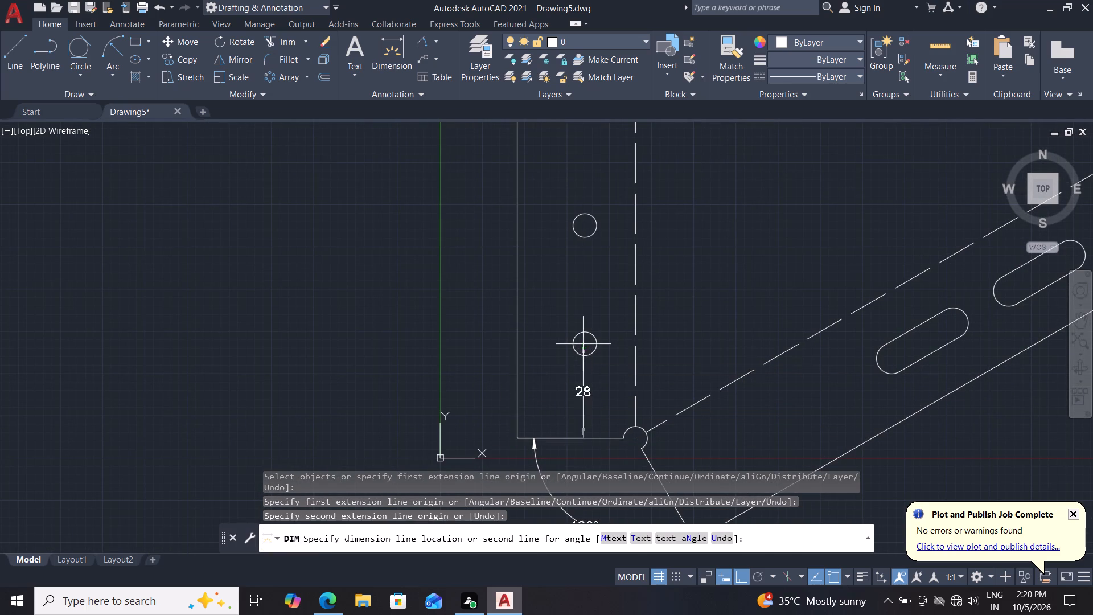
pyautogui.click(460, 367)
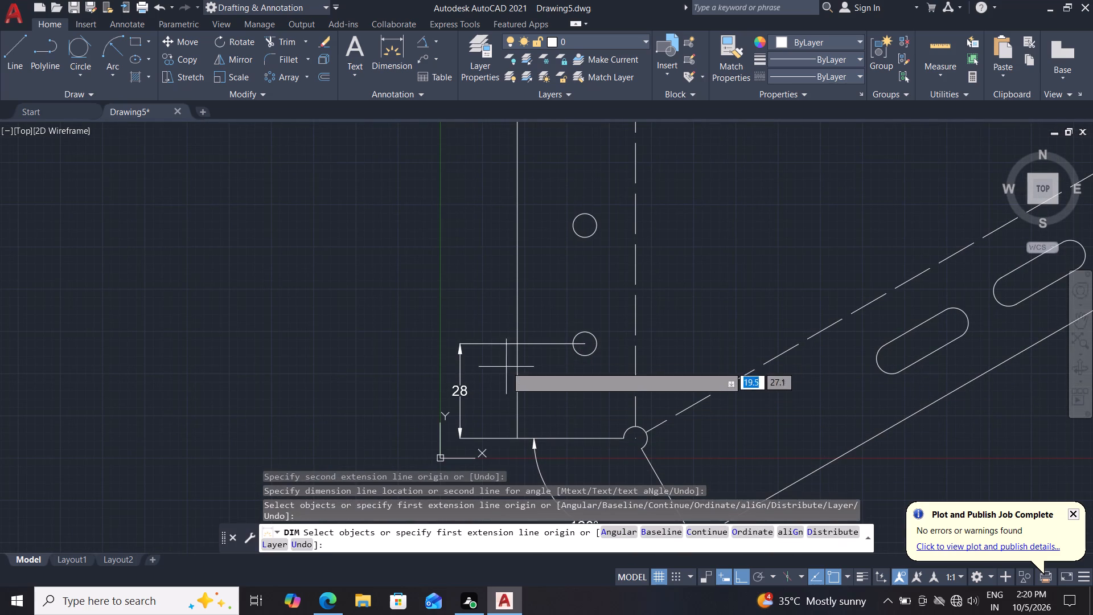
pyautogui.moveTo(583, 345); pyautogui.dragTo(580, 321)
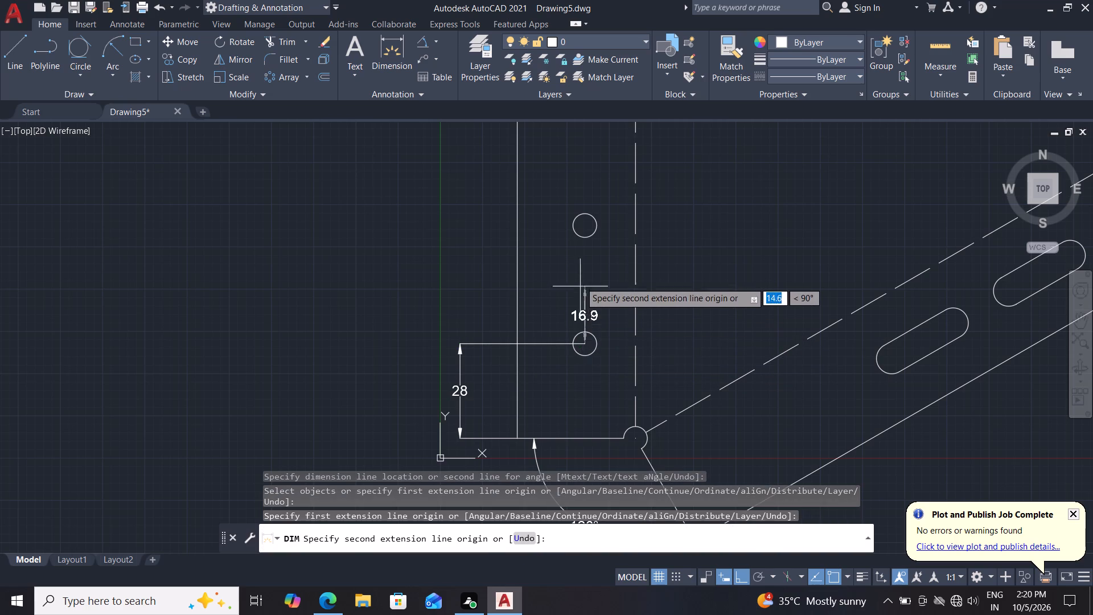
pyautogui.click(585, 227)
pyautogui.click(458, 341)
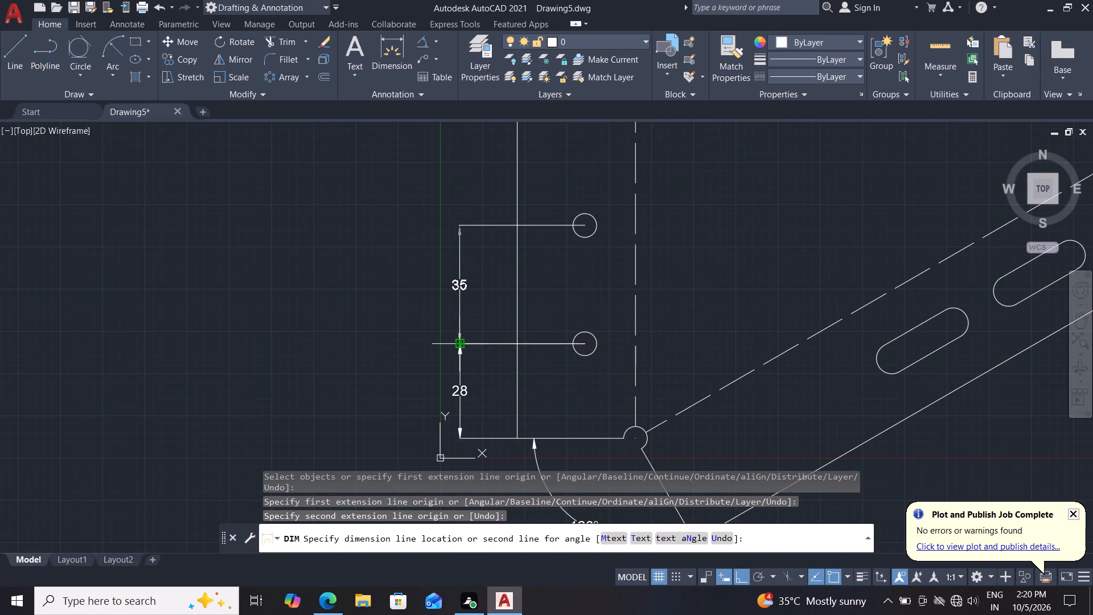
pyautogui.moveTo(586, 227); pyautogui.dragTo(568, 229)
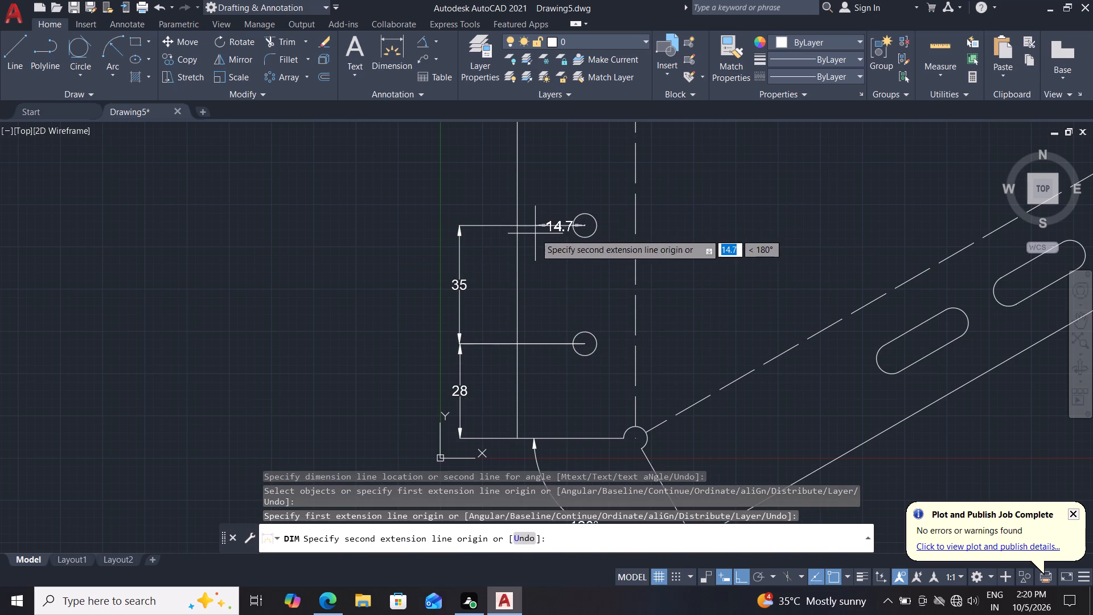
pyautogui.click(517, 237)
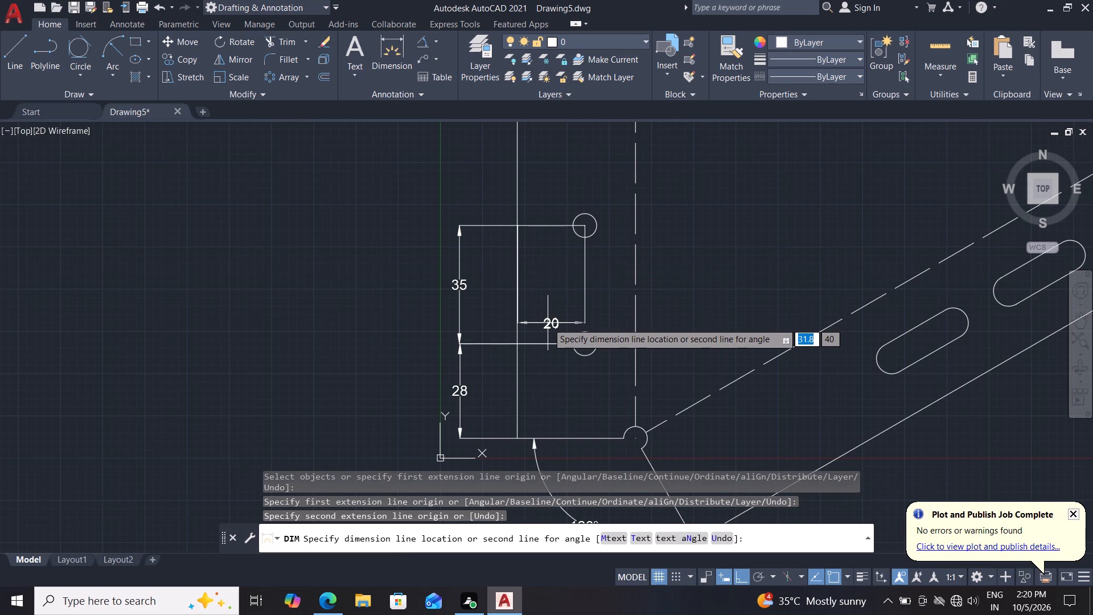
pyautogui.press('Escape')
# Dimension horizontally from the upper hole's centre to the left flange's outer edge, placed just above the hole.
pyautogui.moveTo(537, 287); pyautogui.dragTo(508, 376, button='middle')
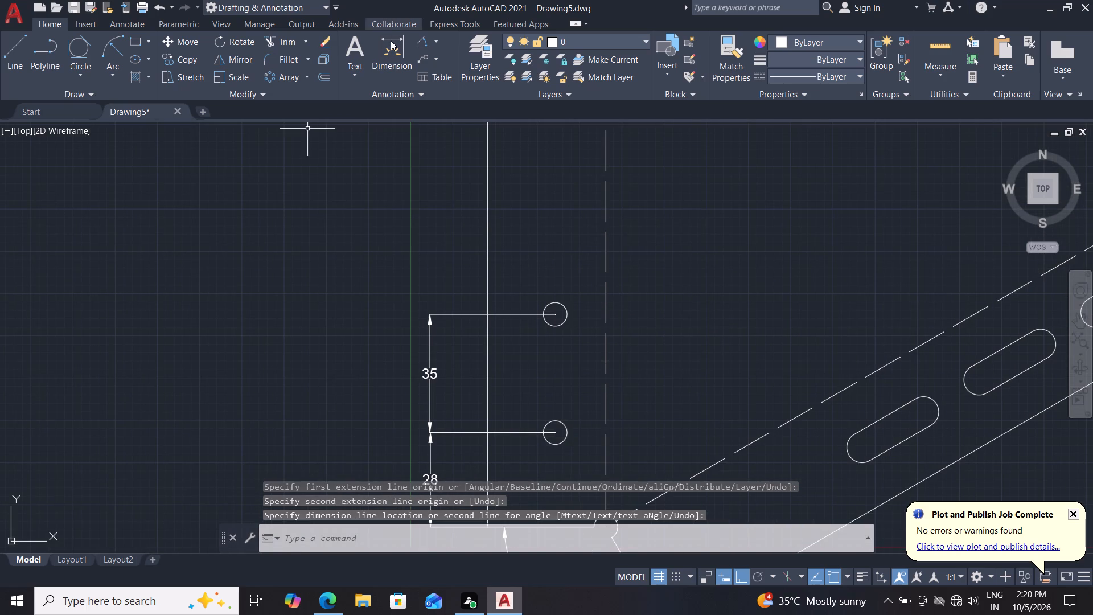
pyautogui.moveTo(391, 40); pyautogui.dragTo(392, 50)
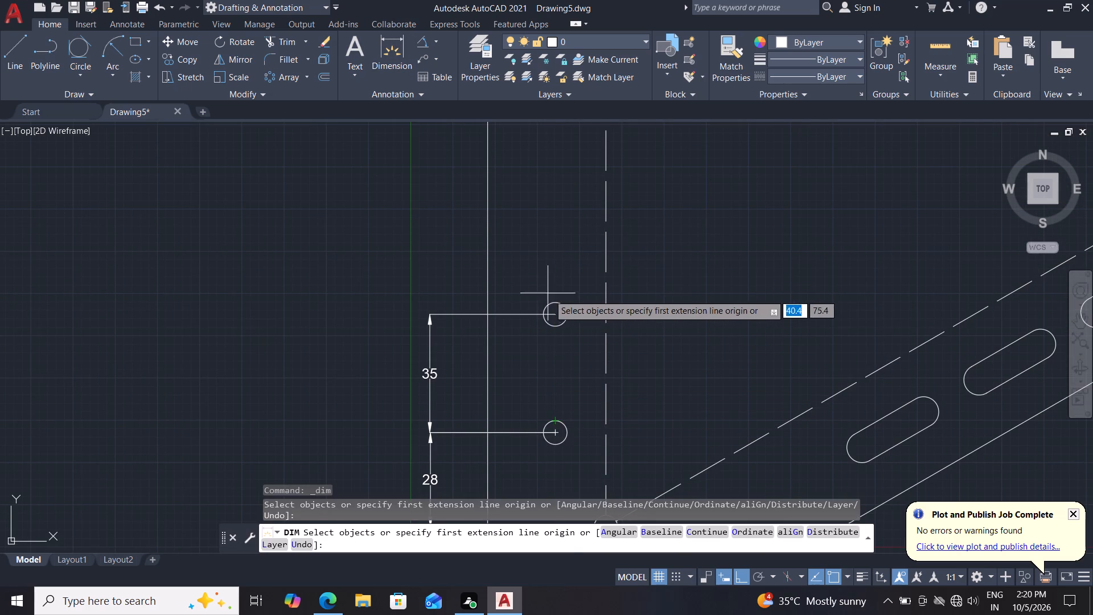
pyautogui.moveTo(553, 313); pyautogui.dragTo(548, 311)
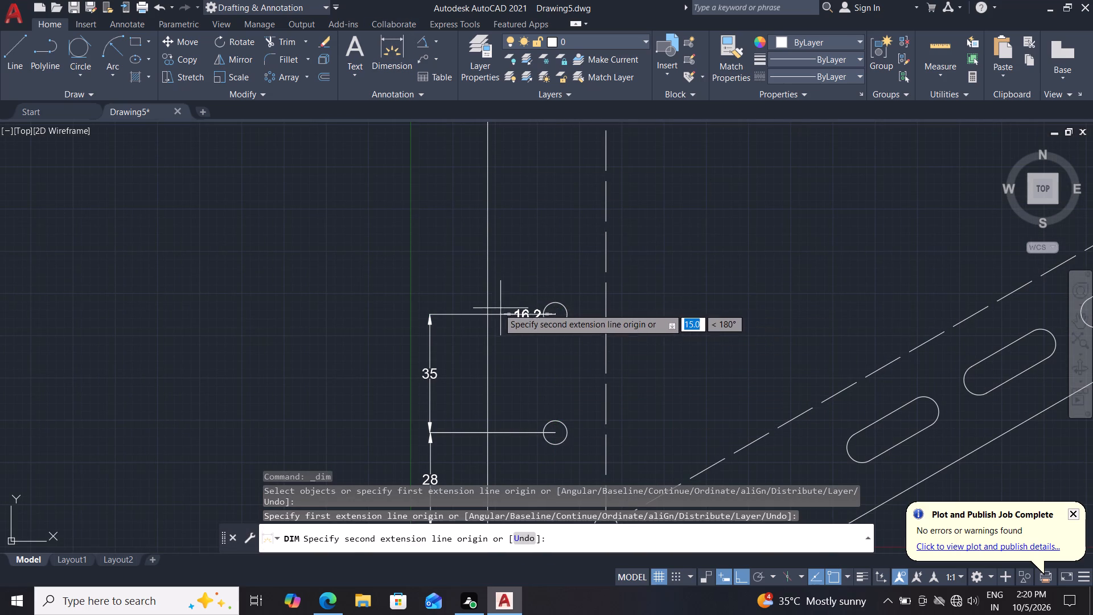
pyautogui.moveTo(487, 315); pyautogui.dragTo(491, 305)
pyautogui.moveTo(502, 281); pyautogui.dragTo(504, 286)
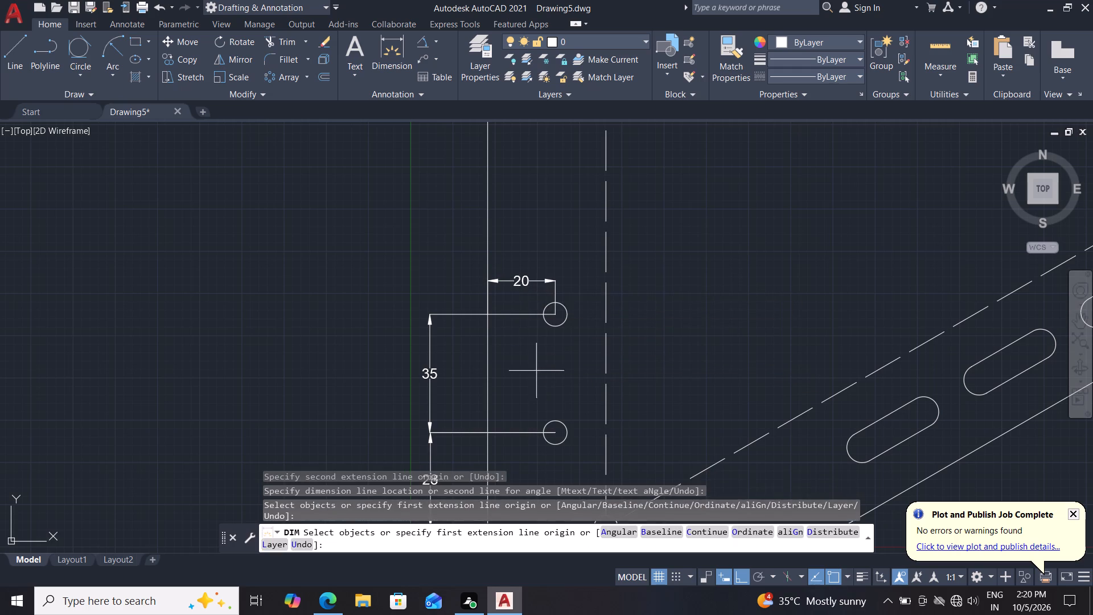
pyautogui.press('Escape')
pyautogui.press('Escape')
# Add a diameter dimension to the left flange's upper hole, with its text outside the hole beyond the fold line.
pyautogui.scroll(-1, 565, 407)
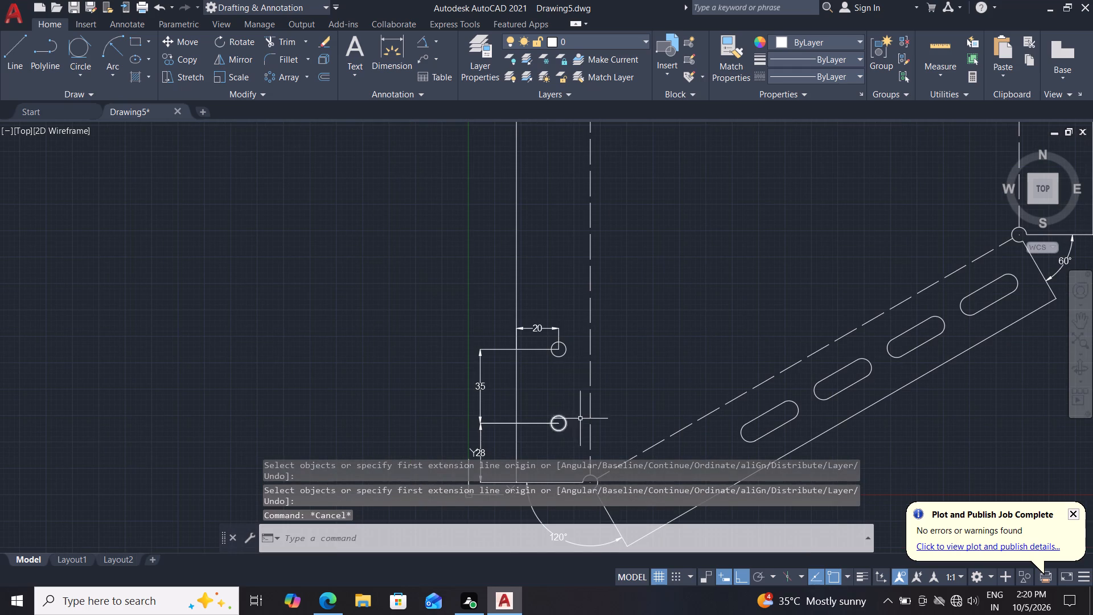
pyautogui.click(437, 42)
pyautogui.click(461, 211)
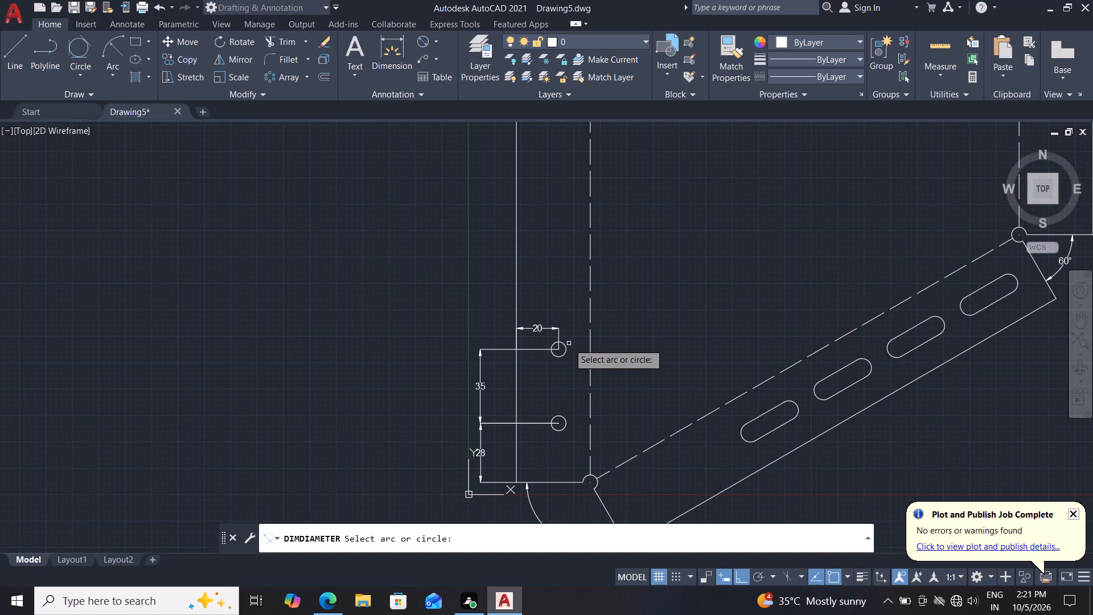
pyautogui.moveTo(567, 345); pyautogui.dragTo(567, 339)
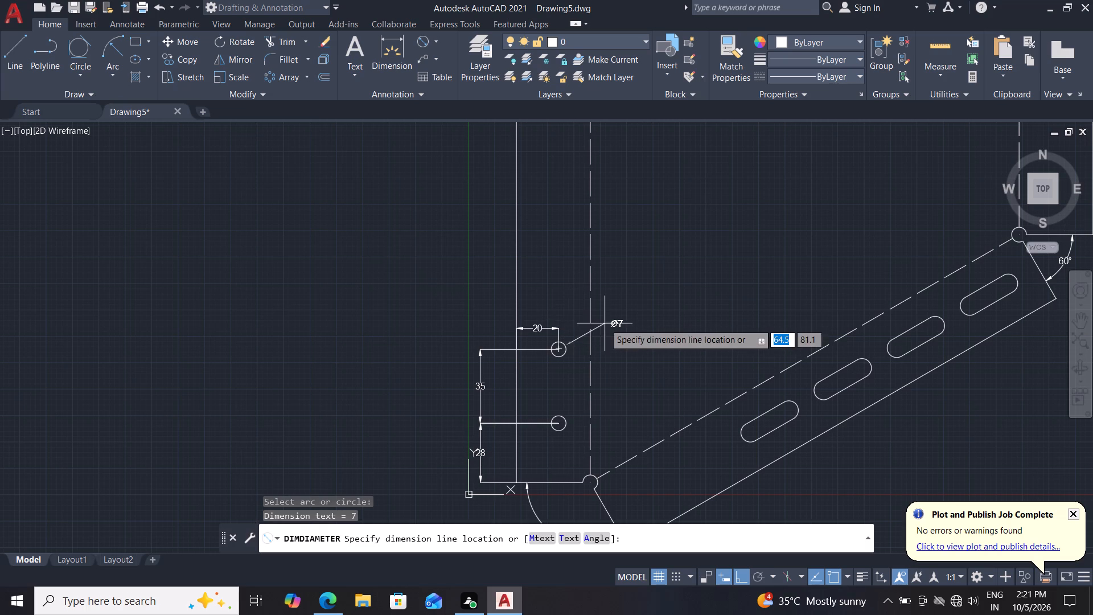
pyautogui.click(605, 323)
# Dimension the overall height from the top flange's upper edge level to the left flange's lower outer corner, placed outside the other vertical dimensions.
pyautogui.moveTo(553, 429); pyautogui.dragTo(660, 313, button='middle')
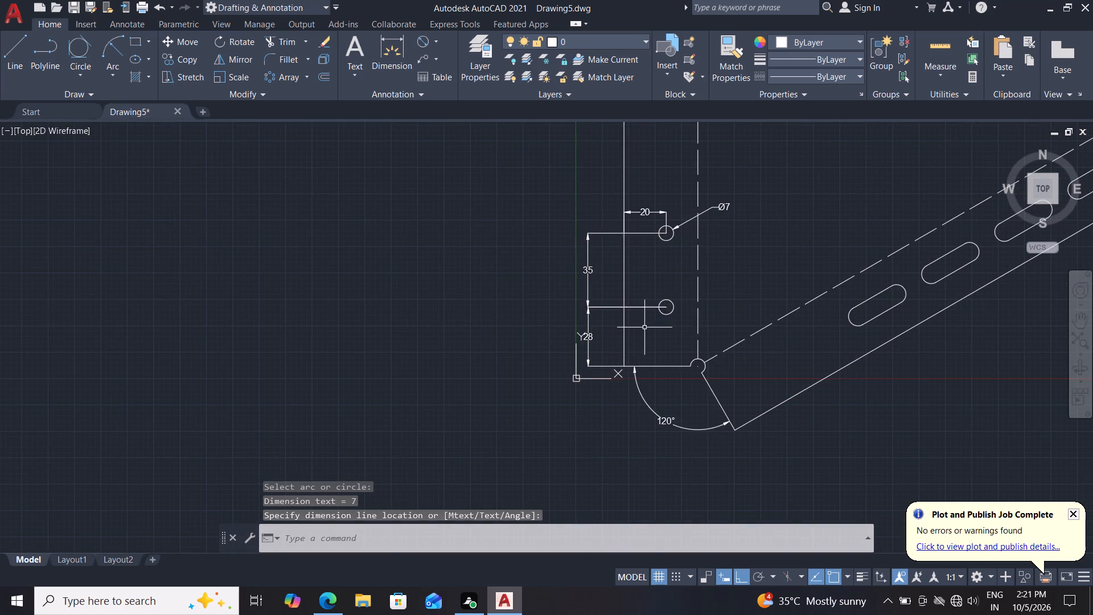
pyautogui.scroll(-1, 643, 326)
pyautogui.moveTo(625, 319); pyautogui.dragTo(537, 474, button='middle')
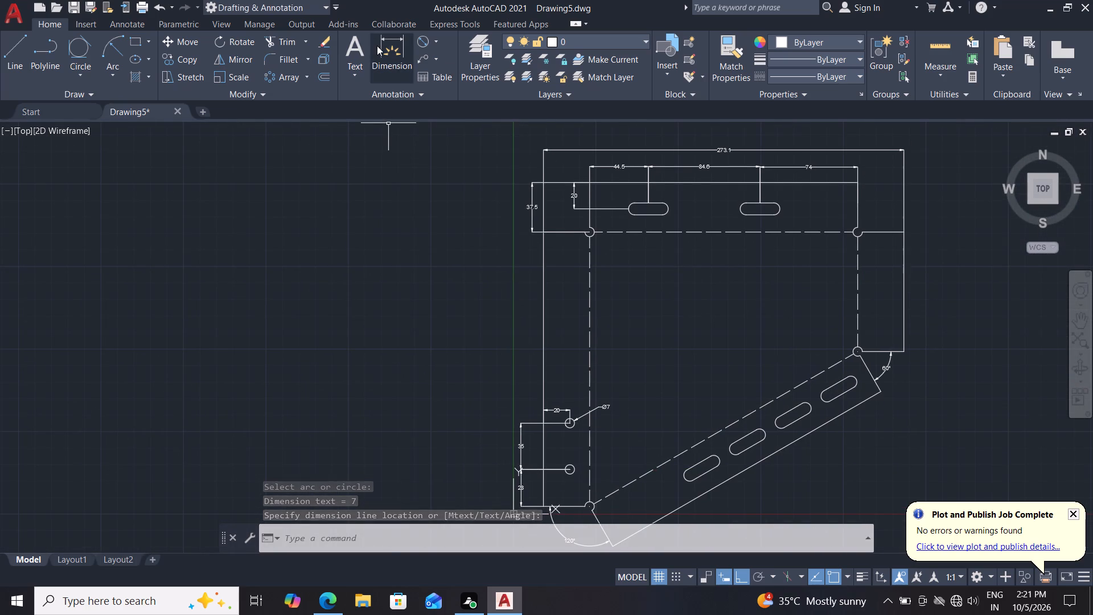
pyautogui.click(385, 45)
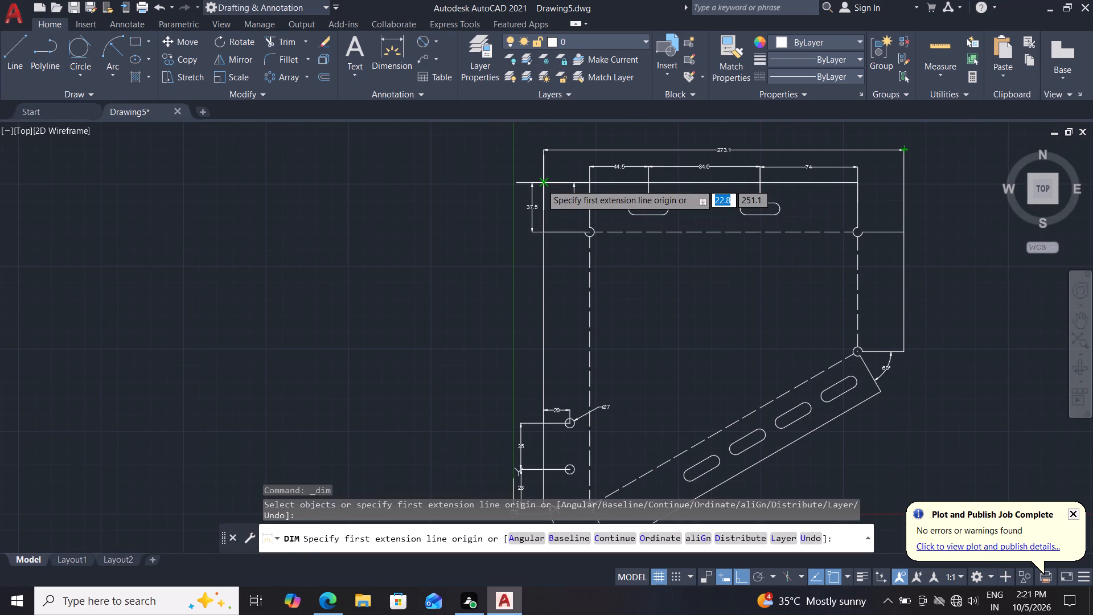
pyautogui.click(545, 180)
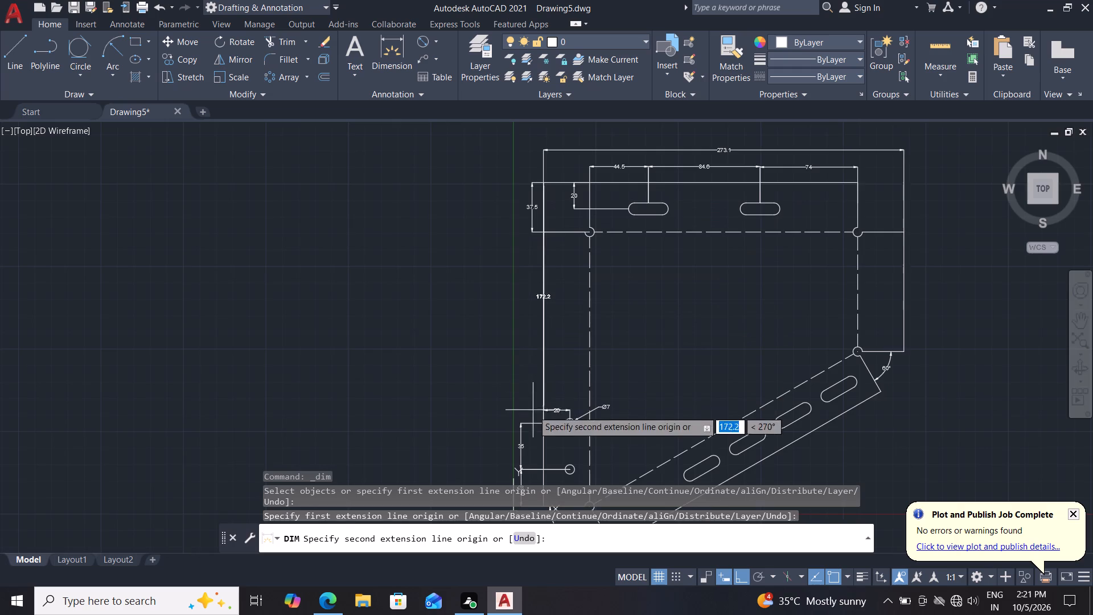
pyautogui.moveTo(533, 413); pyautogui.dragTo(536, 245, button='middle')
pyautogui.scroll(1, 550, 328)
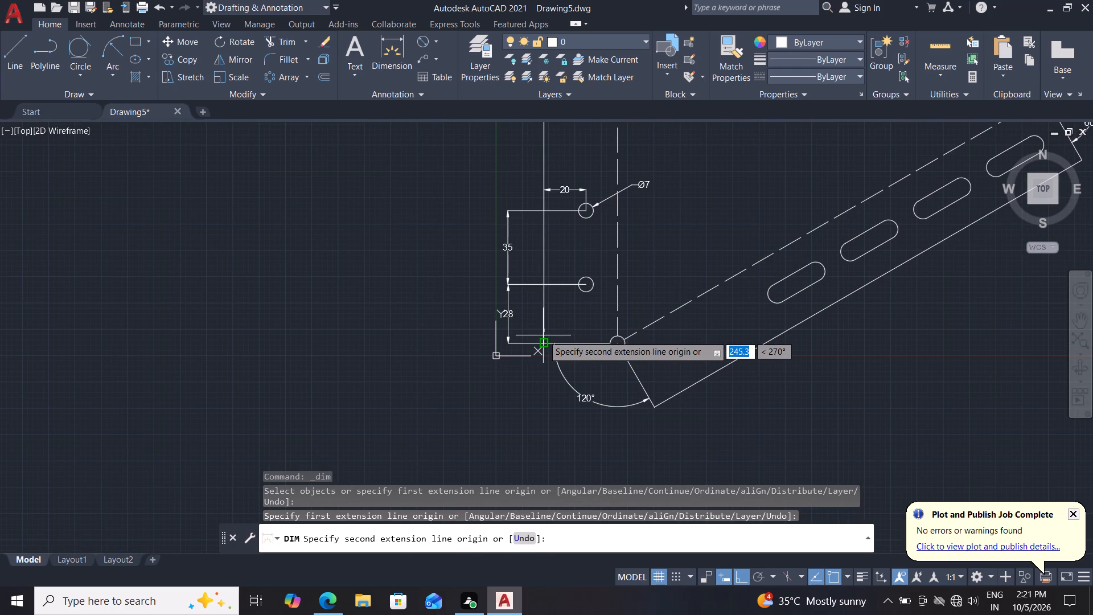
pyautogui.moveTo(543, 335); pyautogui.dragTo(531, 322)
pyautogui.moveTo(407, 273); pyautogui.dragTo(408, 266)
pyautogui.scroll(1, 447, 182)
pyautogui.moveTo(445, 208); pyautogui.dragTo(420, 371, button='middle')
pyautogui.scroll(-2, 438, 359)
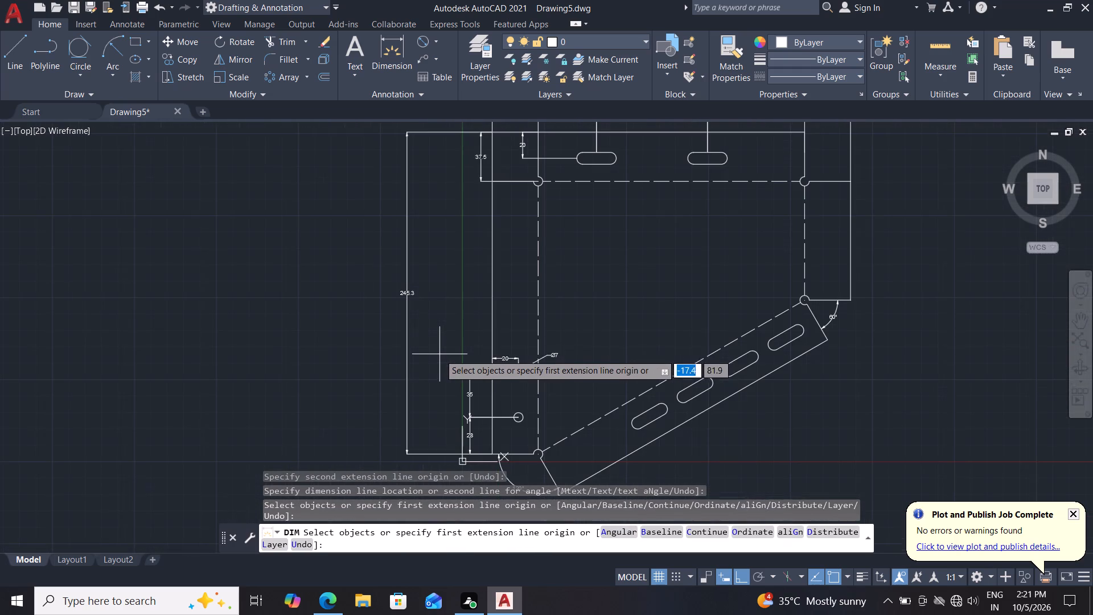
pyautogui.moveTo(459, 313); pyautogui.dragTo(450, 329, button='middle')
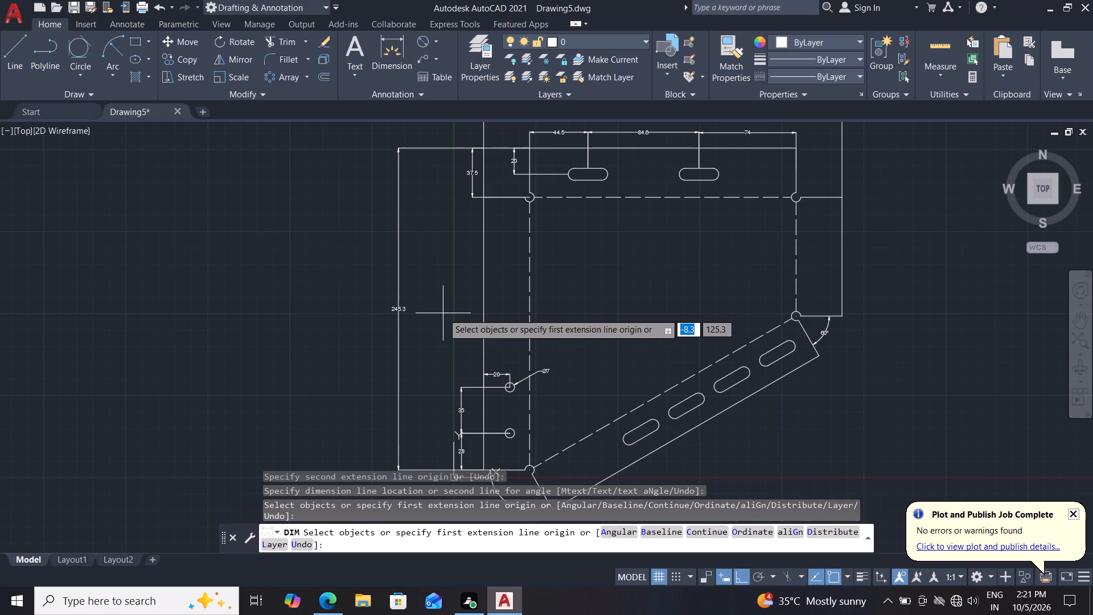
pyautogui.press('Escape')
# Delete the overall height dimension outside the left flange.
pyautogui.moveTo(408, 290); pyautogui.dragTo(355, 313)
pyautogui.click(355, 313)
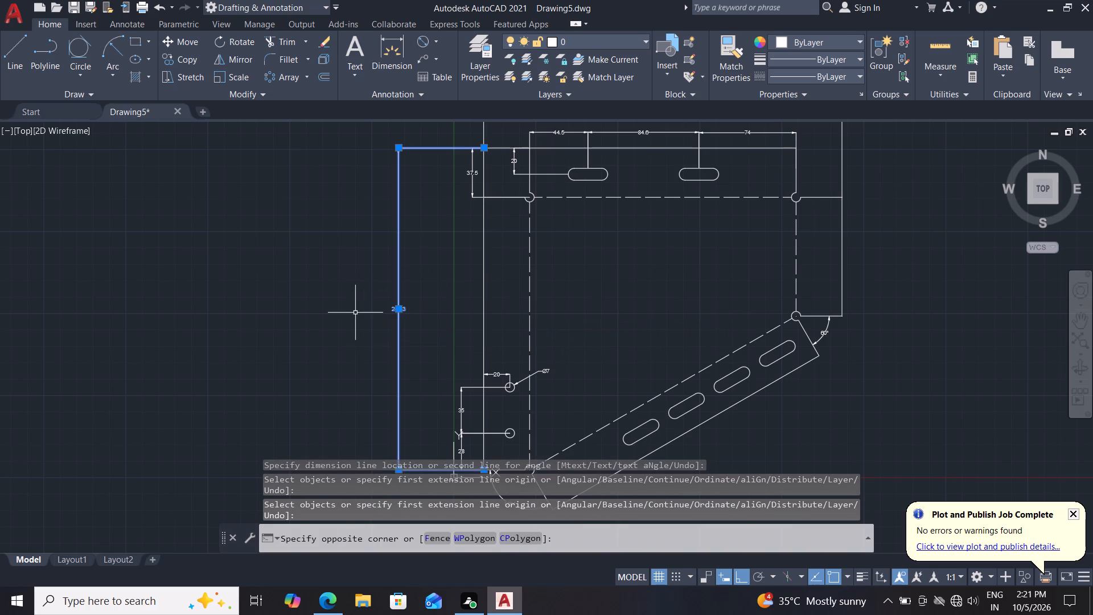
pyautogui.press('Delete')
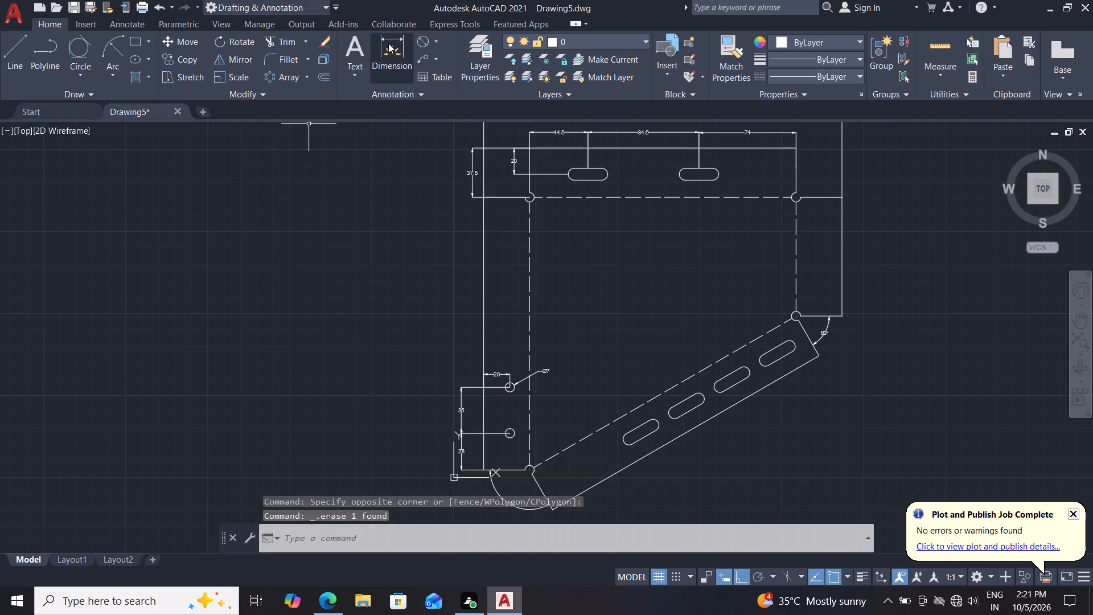
# Dimension vertically between the upper-left and lower-left corner relief centres, placed outside the left flange's hole dimensions.
pyautogui.click(394, 43)
pyautogui.scroll(2, 535, 228)
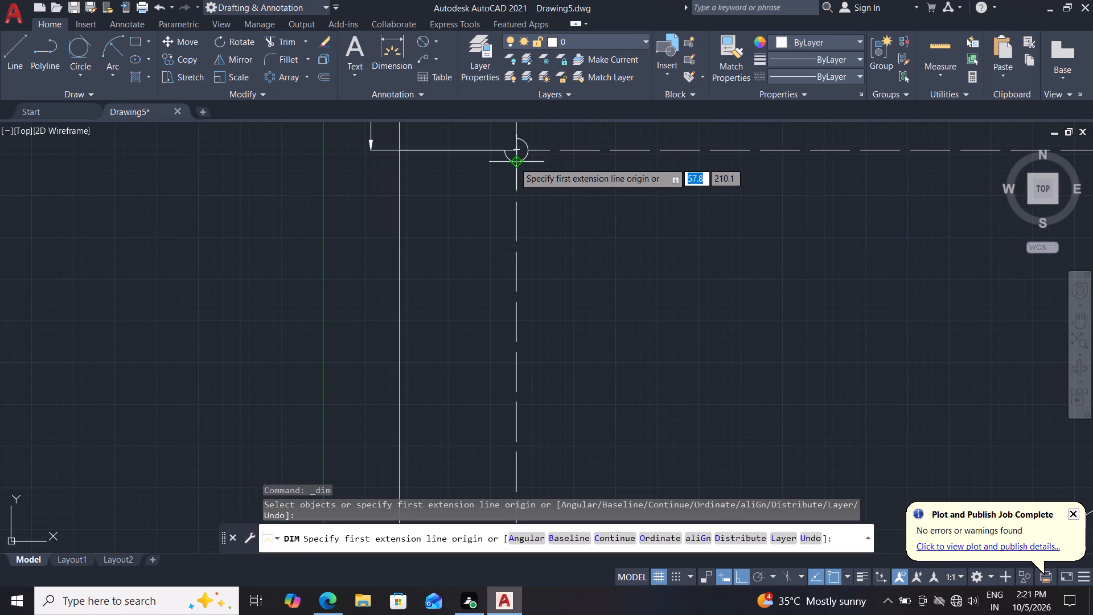
pyautogui.click(517, 151)
pyautogui.moveTo(518, 395); pyautogui.dragTo(518, 306, button='middle')
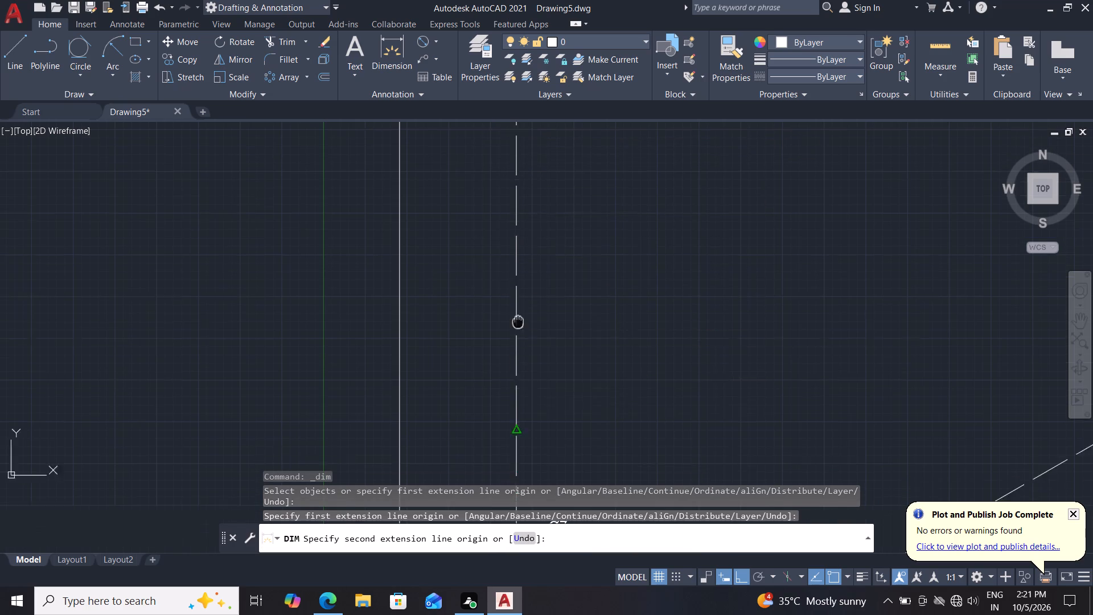
pyautogui.moveTo(518, 306); pyautogui.dragTo(531, 196, button='middle')
pyautogui.moveTo(513, 415); pyautogui.dragTo(539, 166, button='middle')
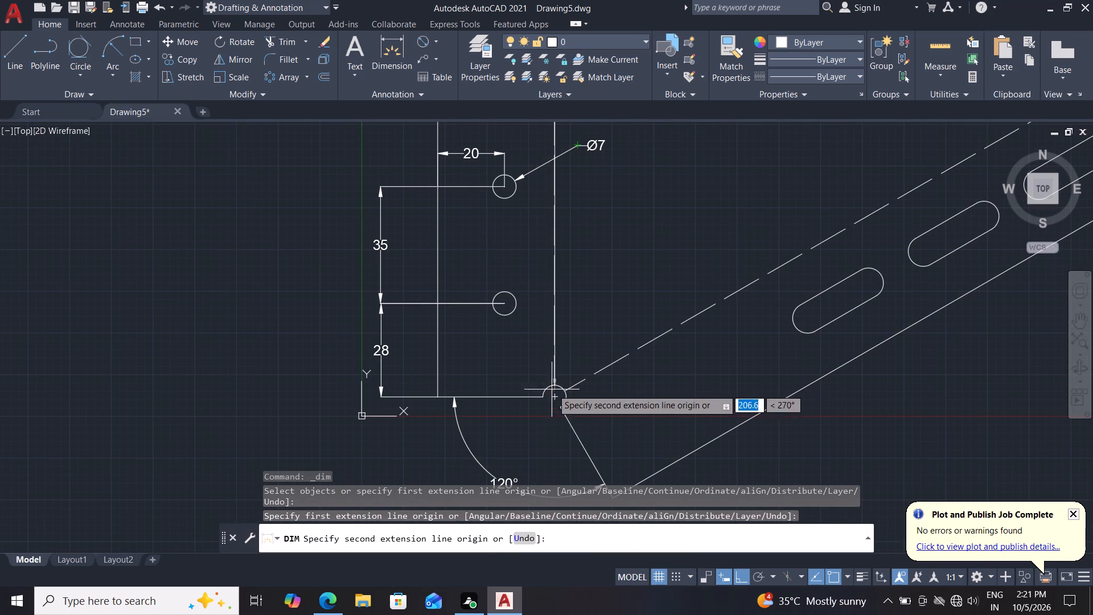
pyautogui.moveTo(552, 399); pyautogui.dragTo(542, 390)
pyautogui.click(303, 328)
# Add a diameter dimension to the upper-right corner relief, with its text inside the main panel.
pyautogui.moveTo(332, 227); pyautogui.dragTo(316, 315, button='middle')
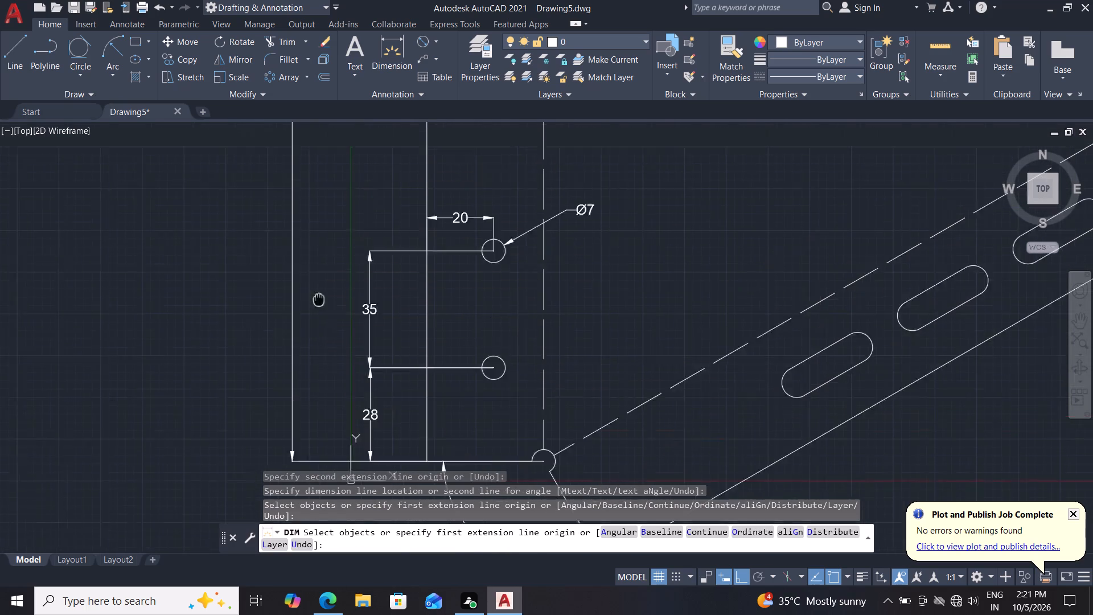
pyautogui.moveTo(316, 315); pyautogui.dragTo(294, 461, button='middle')
pyautogui.scroll(-2, 294, 461)
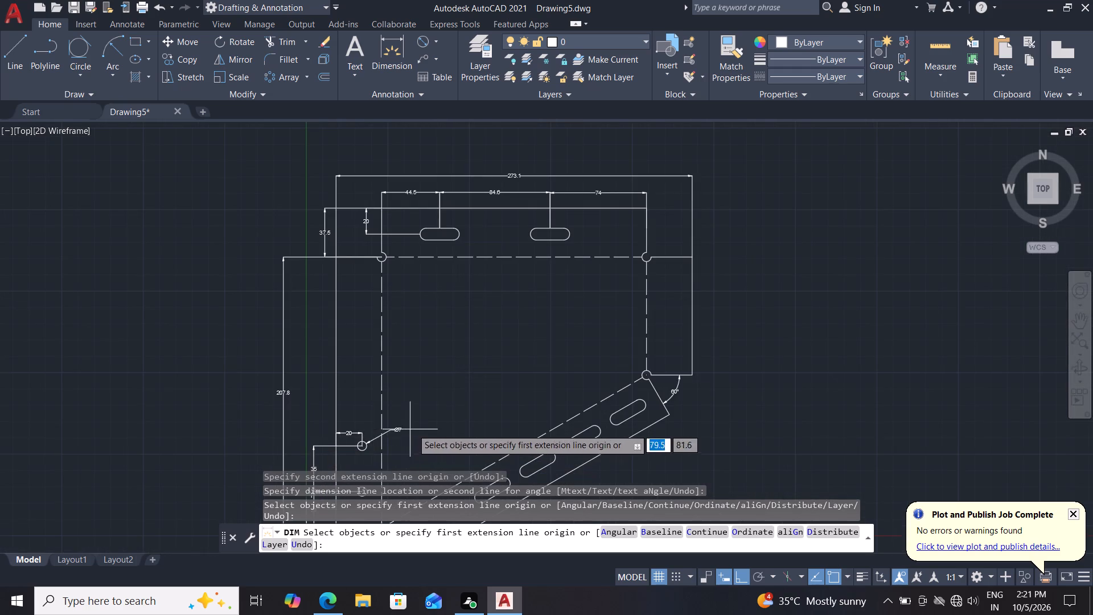
pyautogui.moveTo(422, 416); pyautogui.dragTo(390, 276, button='middle')
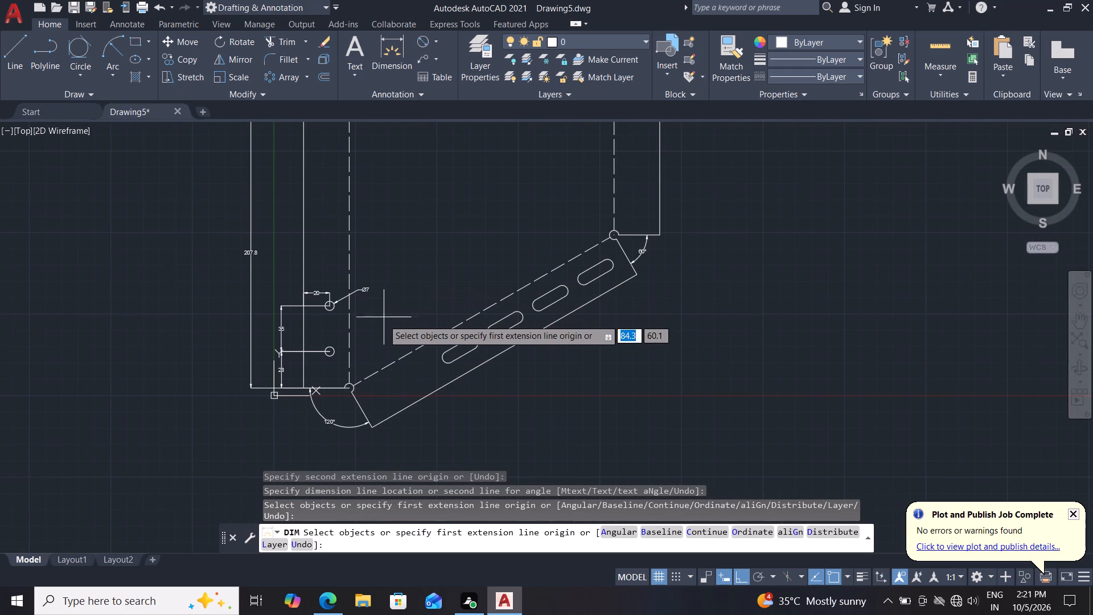
pyautogui.moveTo(382, 318); pyautogui.dragTo(382, 292, button='middle')
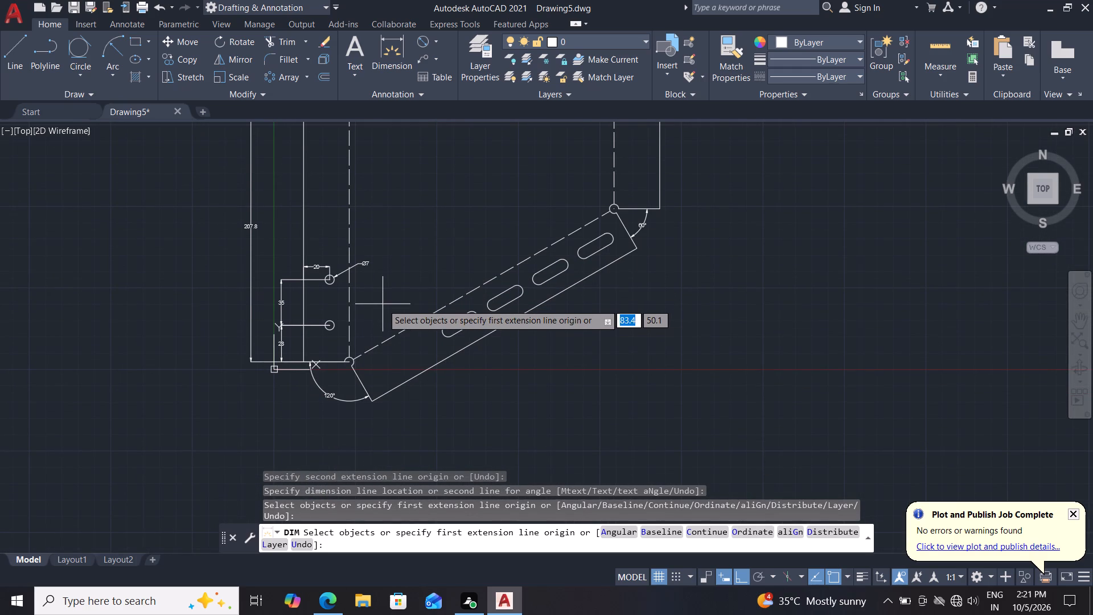
pyautogui.moveTo(425, 280); pyautogui.dragTo(358, 421, button='middle')
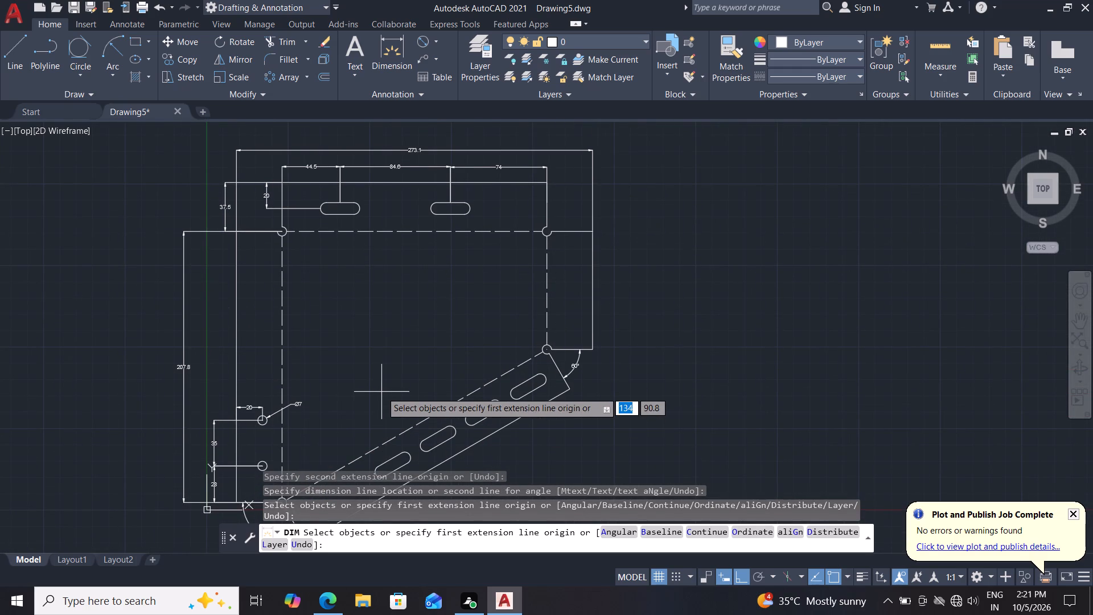
pyautogui.moveTo(432, 352); pyautogui.dragTo(421, 377, button='middle')
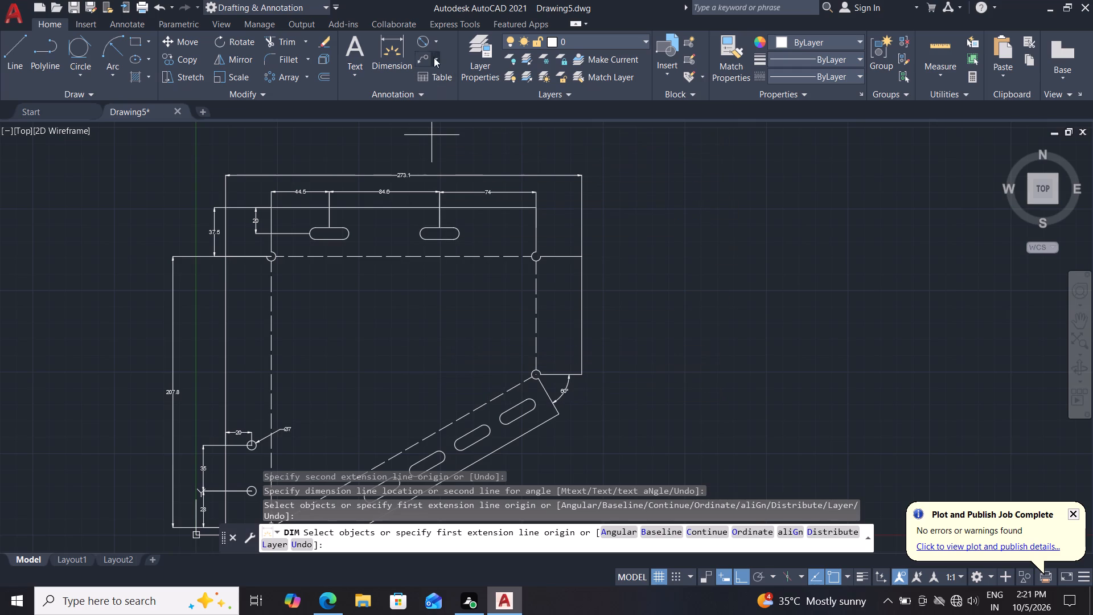
pyautogui.moveTo(422, 39); pyautogui.dragTo(426, 45)
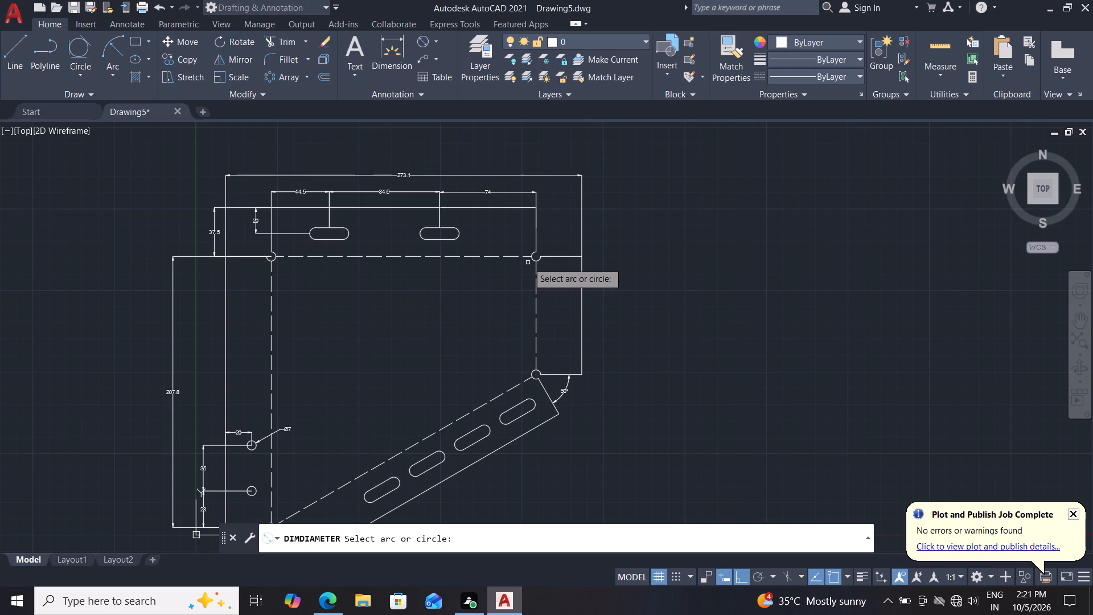
pyautogui.click(531, 260)
pyautogui.click(492, 293)
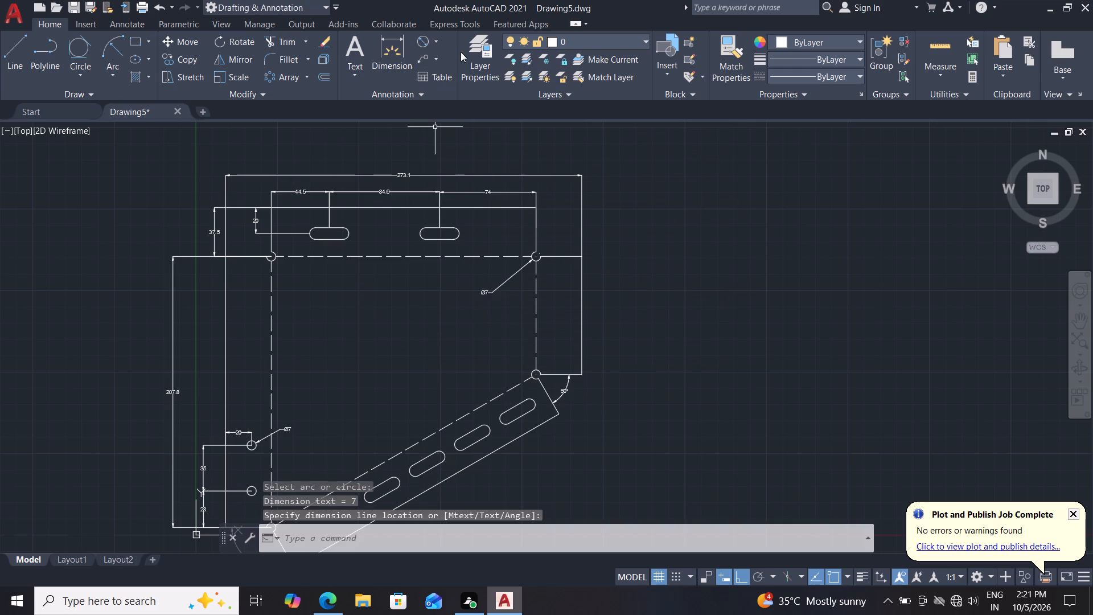
# Dimension the right flange's height from its upper outer corner to its lower outer corner, placed outside the flange.
pyautogui.click(436, 40)
pyautogui.click(389, 45)
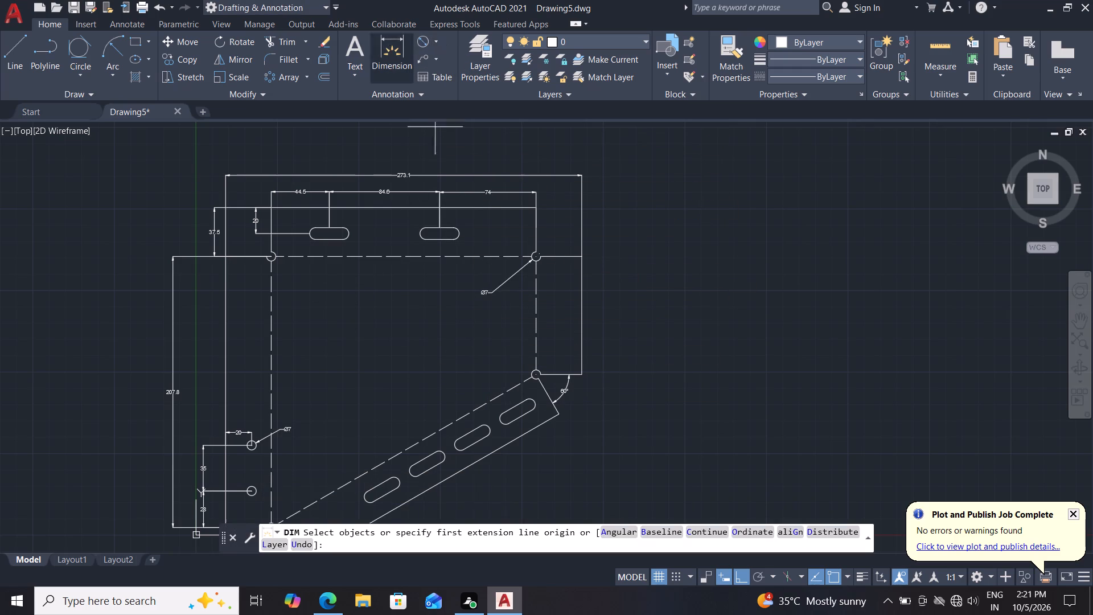
pyautogui.click(582, 253)
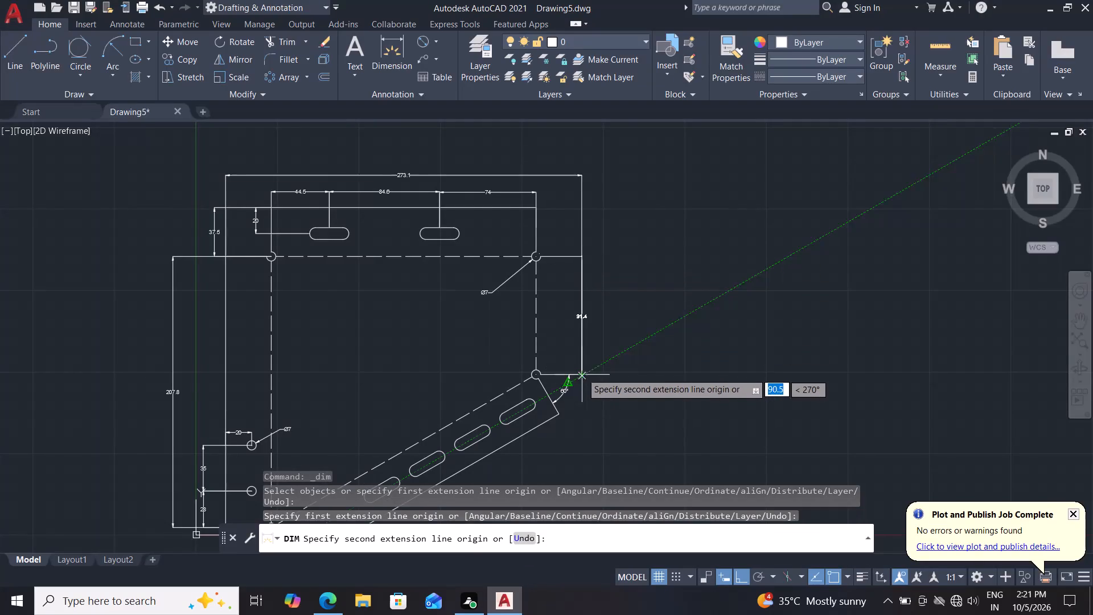
pyautogui.moveTo(582, 370); pyautogui.dragTo(596, 362)
pyautogui.click(621, 330)
# Add a multileader note reading Ø9*30 from the upper end of the angled flange's uppermost slot, with its text outside the flange.
pyautogui.scroll(2, 624, 299)
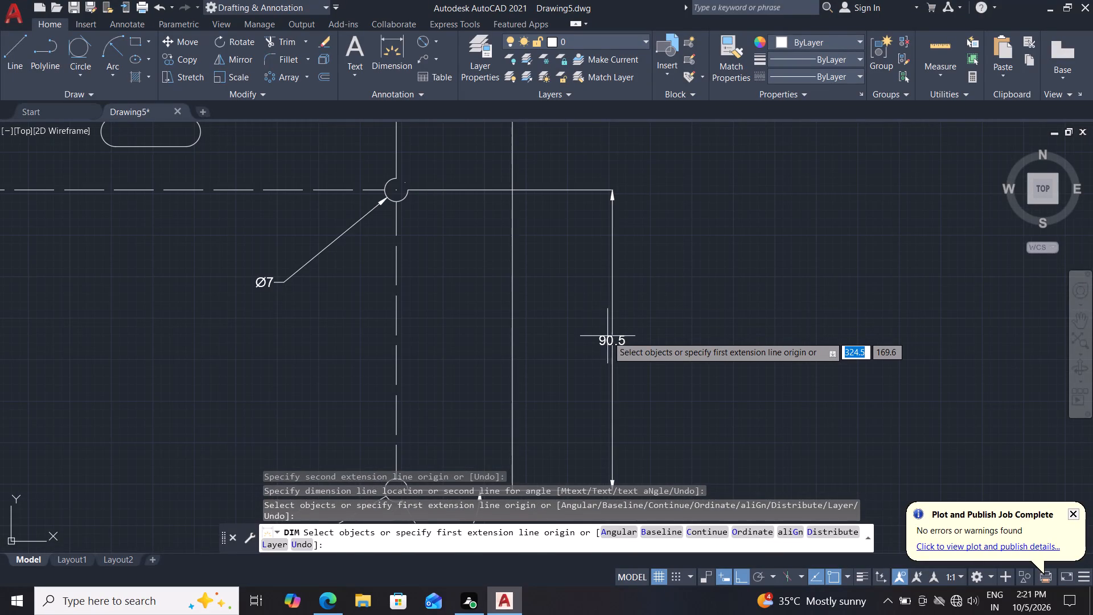
pyautogui.moveTo(575, 440); pyautogui.dragTo(602, 346, button='middle')
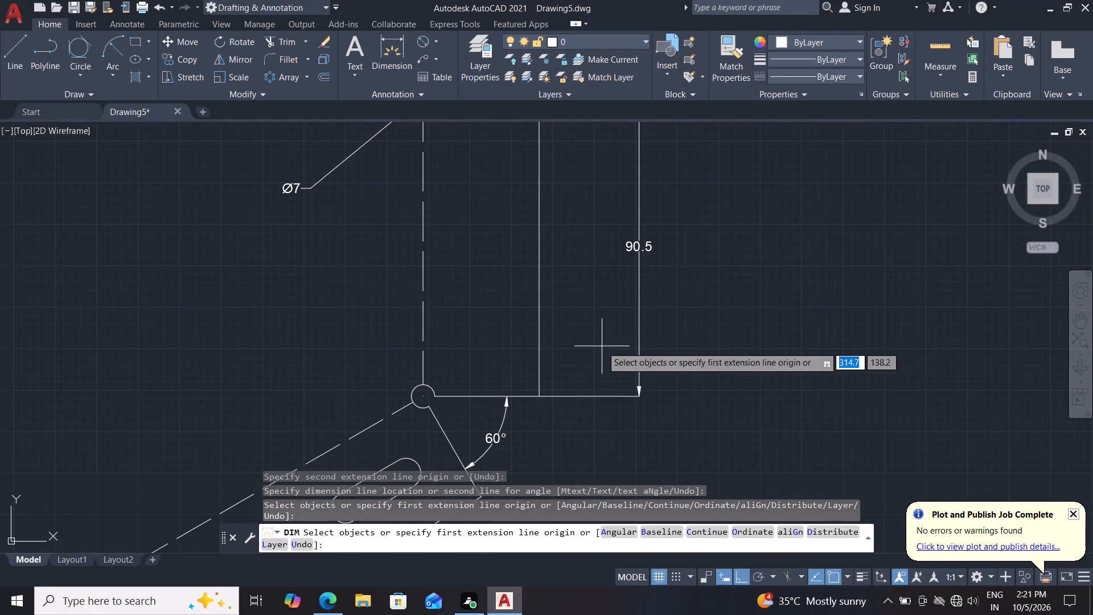
pyautogui.moveTo(564, 434); pyautogui.dragTo(582, 316, button='middle')
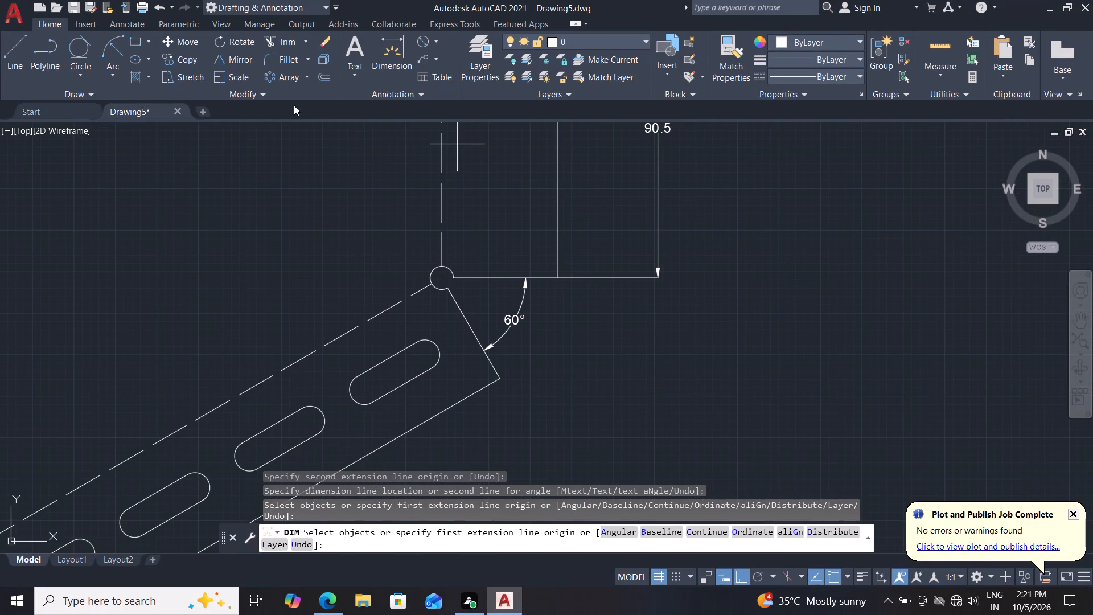
pyautogui.click(419, 56)
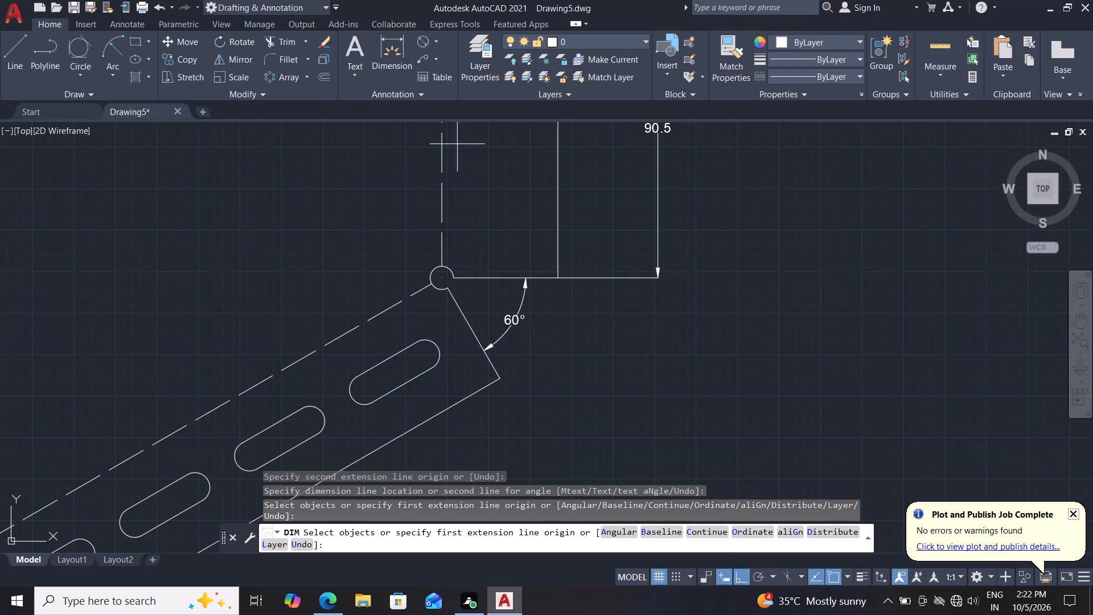
pyautogui.click(442, 350)
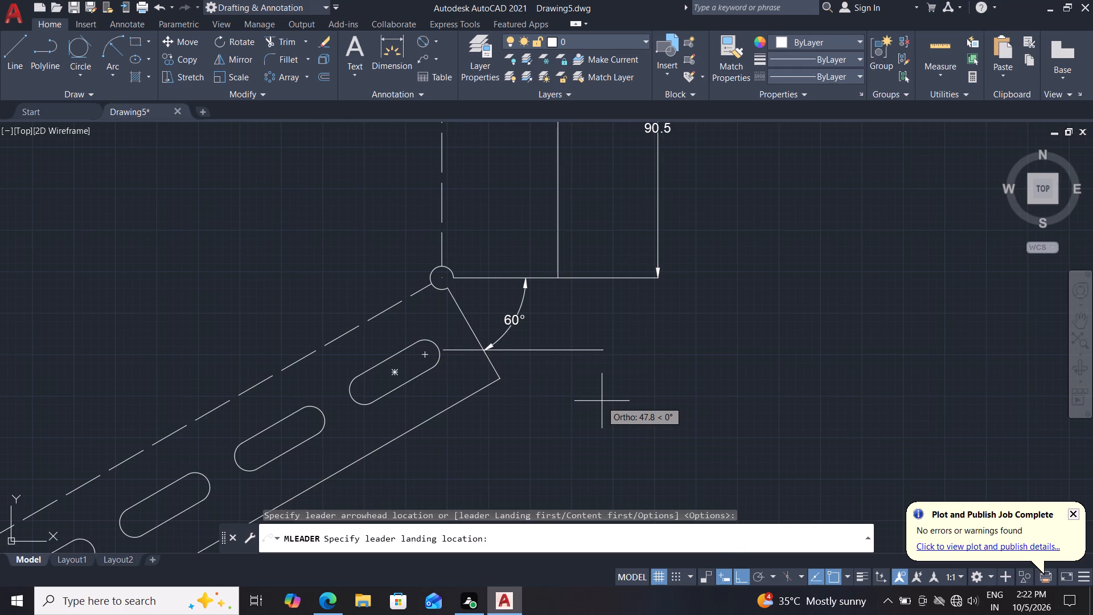
pyautogui.press('F8')
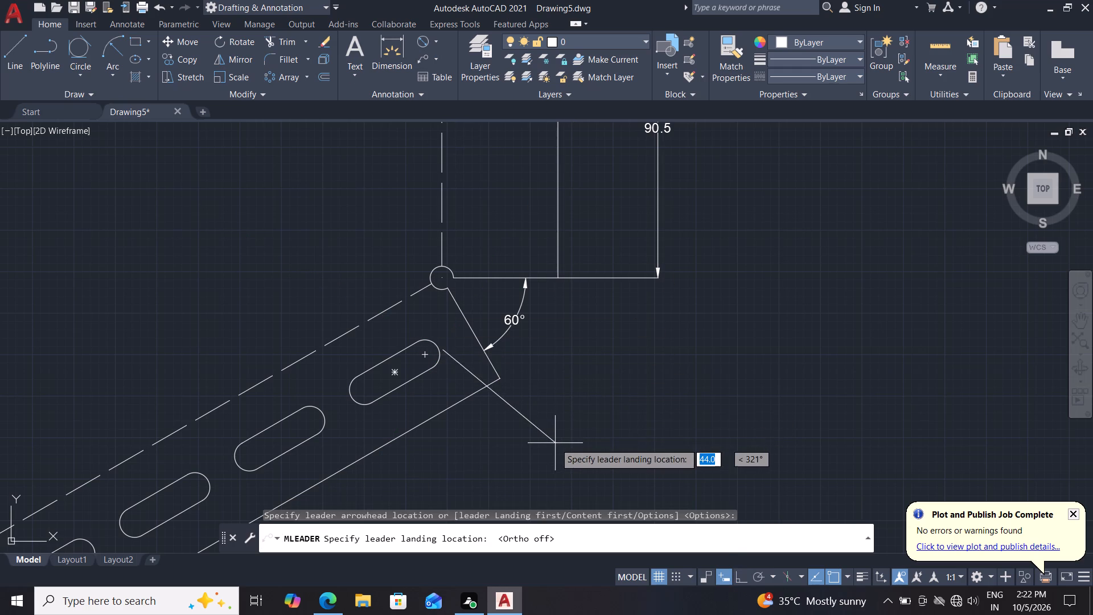
pyautogui.click(551, 450)
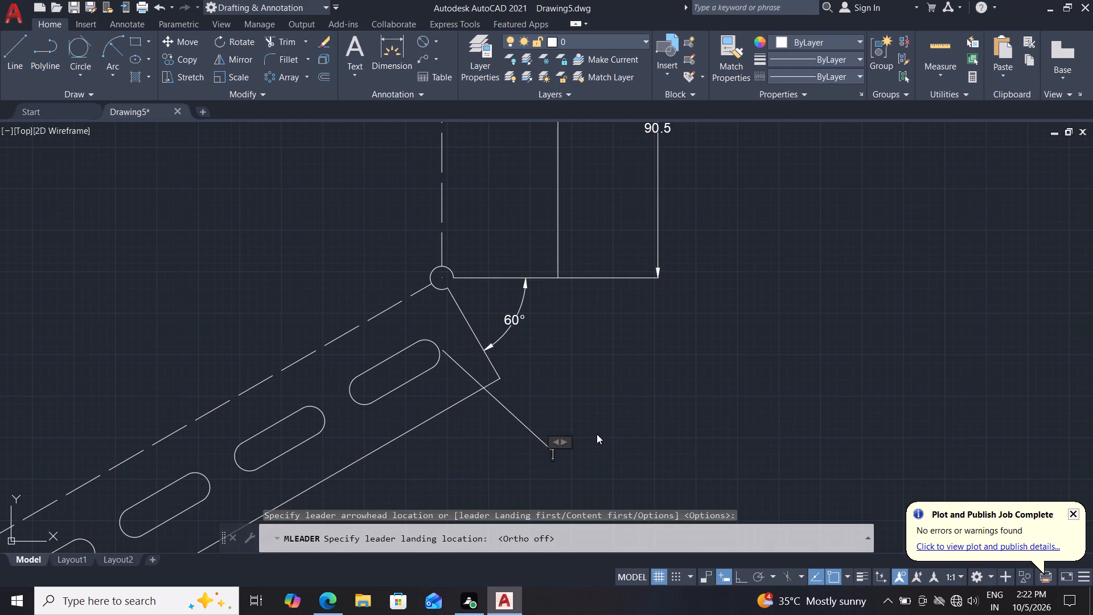
pyautogui.press('9')
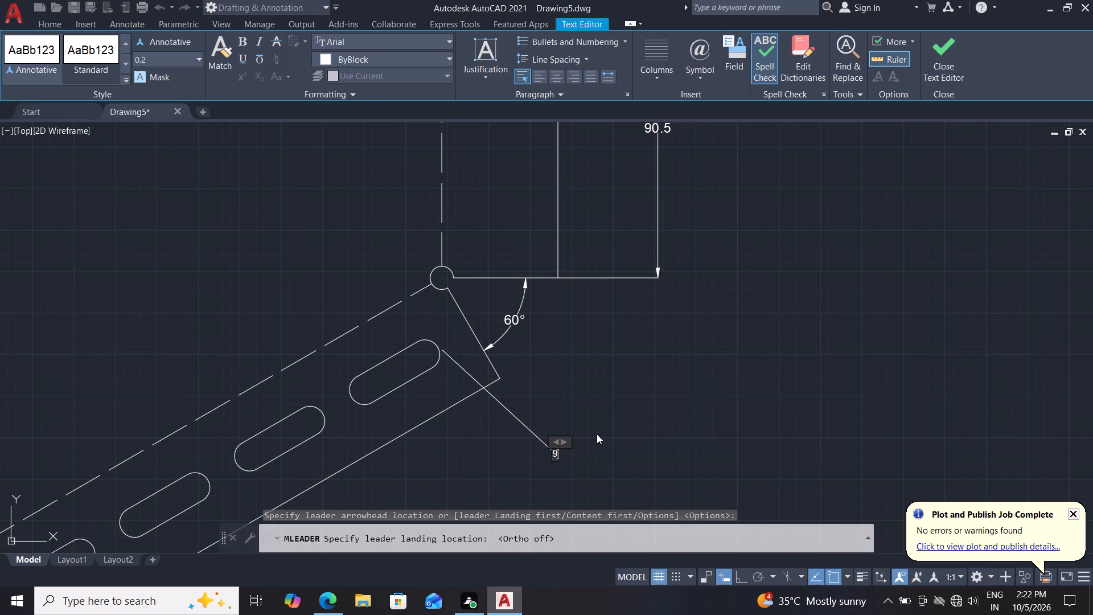
pyautogui.press('Left')
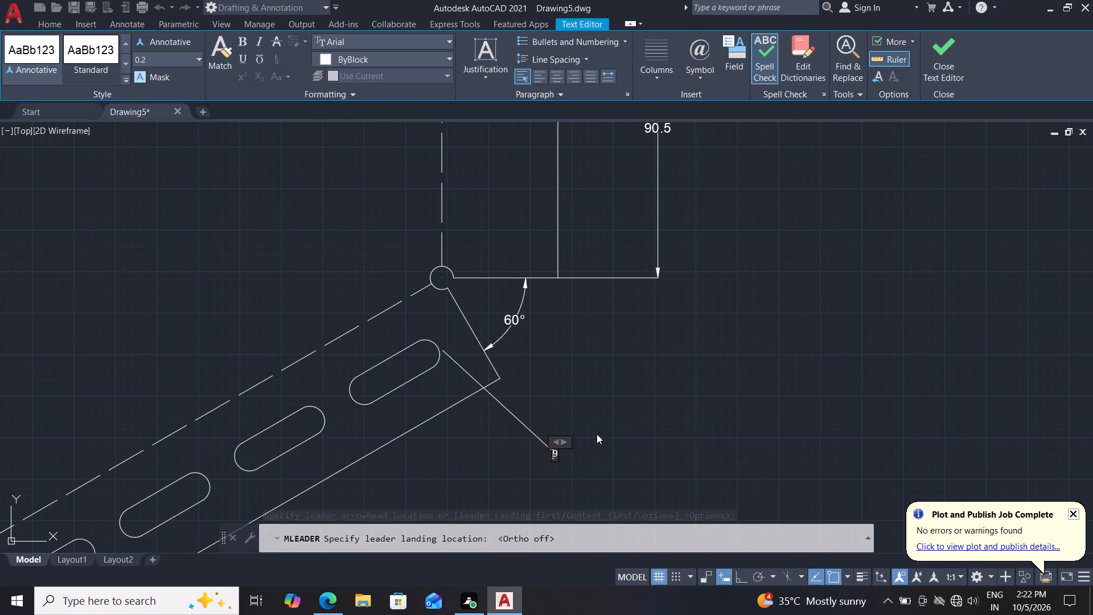
pyautogui.click(687, 51)
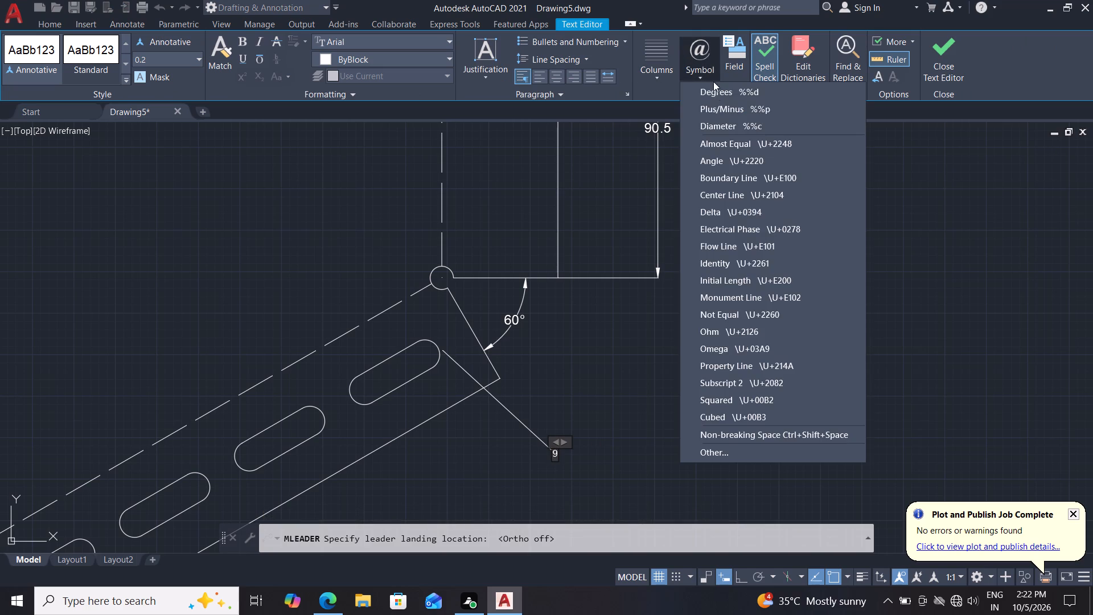
pyautogui.click(710, 124)
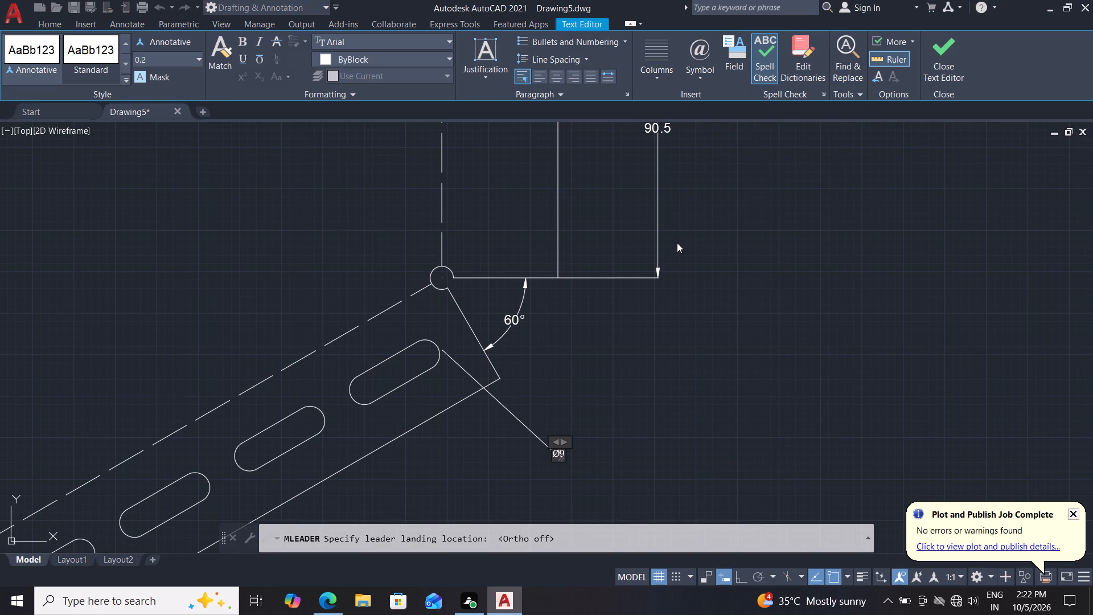
pyautogui.press('Right')
pyautogui.write('*30')
pyautogui.click(942, 54)
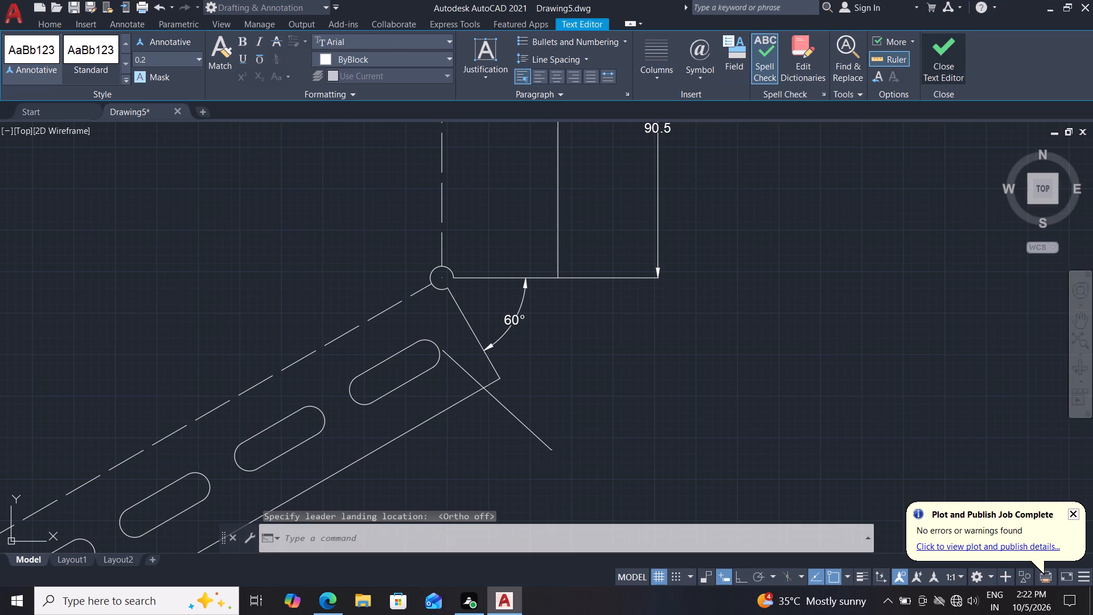
# Move the slot leader's arrowhead onto the rounded upper end of the uppermost slot.
pyautogui.scroll(-1, 518, 445)
pyautogui.moveTo(472, 458); pyautogui.dragTo(498, 438, button='middle')
pyautogui.scroll(1, 503, 342)
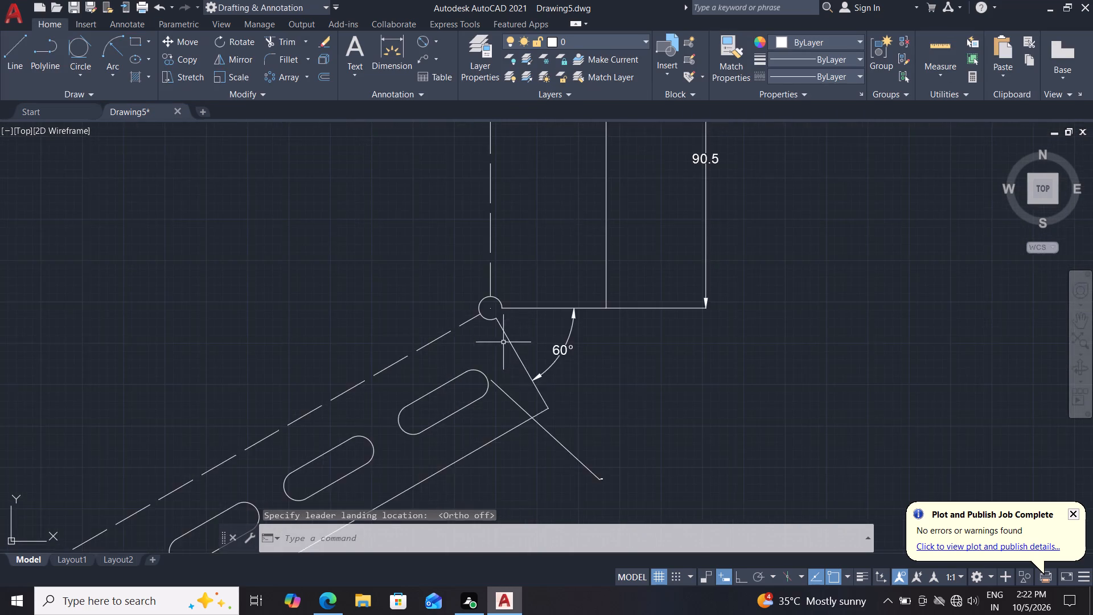
pyautogui.scroll(2, 492, 397)
pyautogui.scroll(-1, 492, 397)
pyautogui.scroll(3, 487, 423)
pyautogui.moveTo(502, 331); pyautogui.dragTo(488, 401, button='middle')
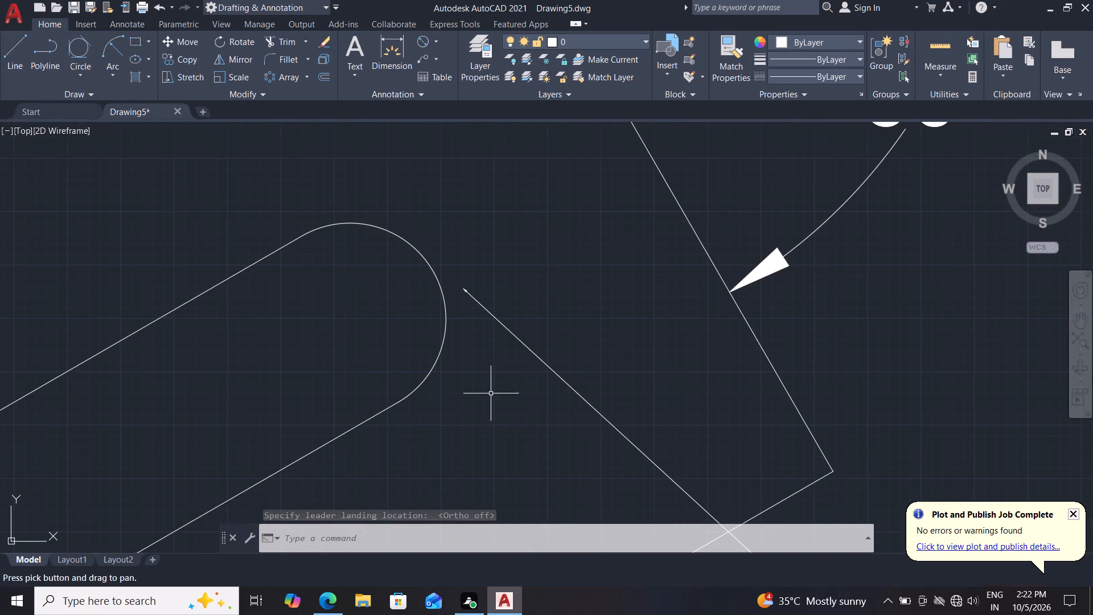
pyautogui.click(532, 353)
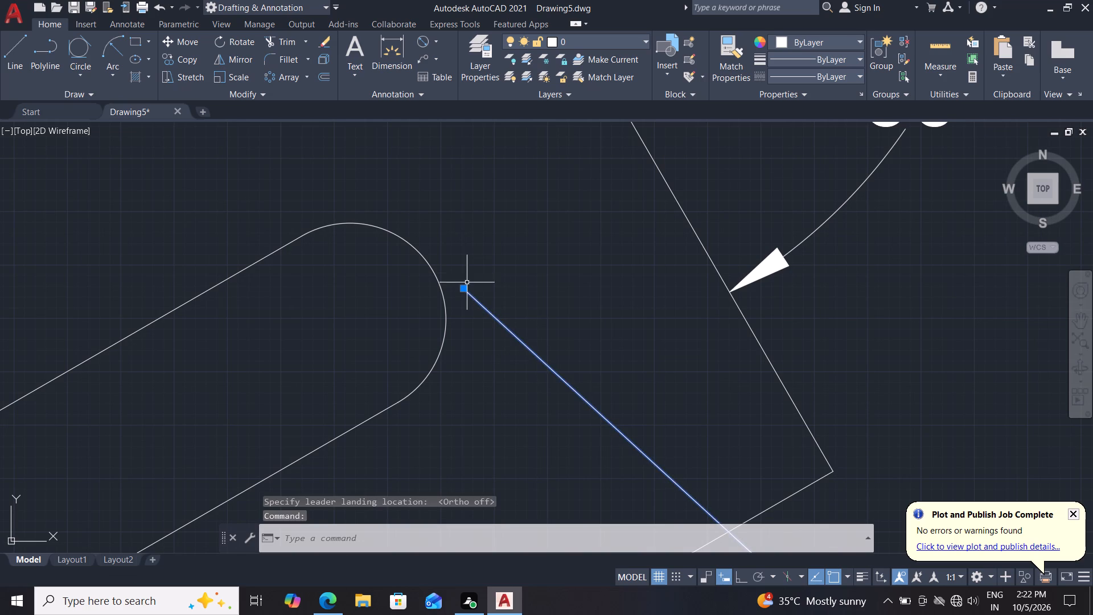
pyautogui.click(463, 285)
pyautogui.click(443, 288)
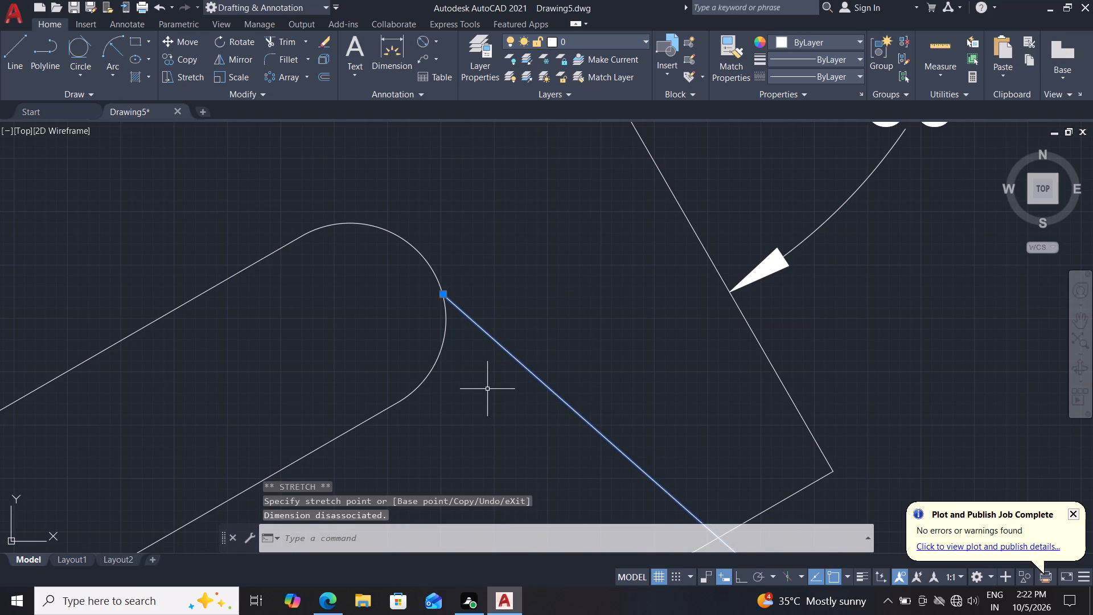
pyautogui.press('Escape')
# Modify the Standard multileader style to a text height of 3 and an arrowhead size of 3.
pyautogui.scroll(-3, 489, 369)
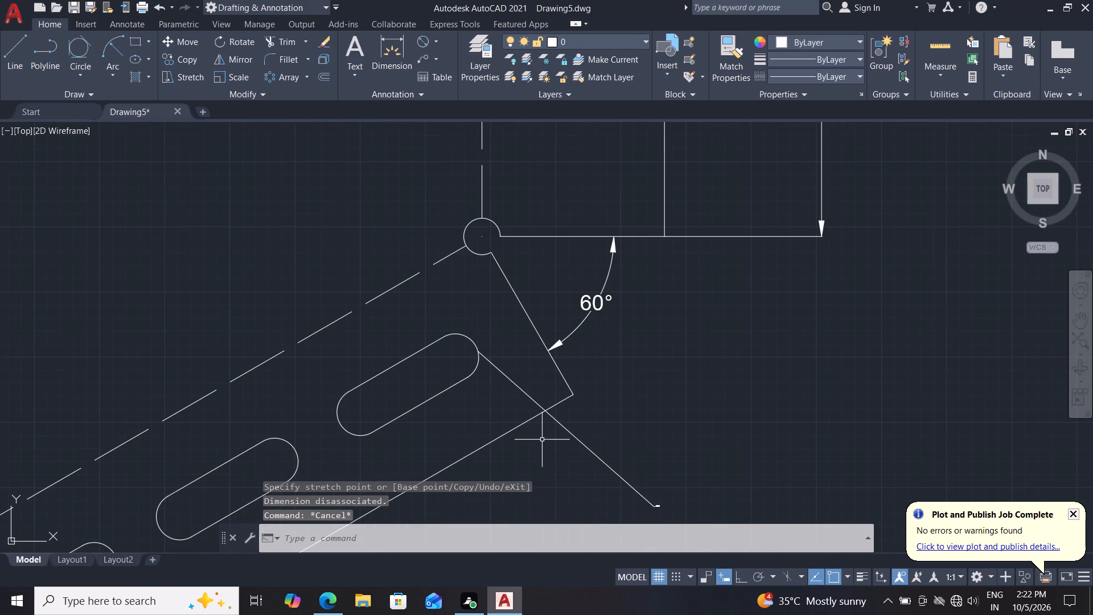
pyautogui.press('m')
pyautogui.press('l')
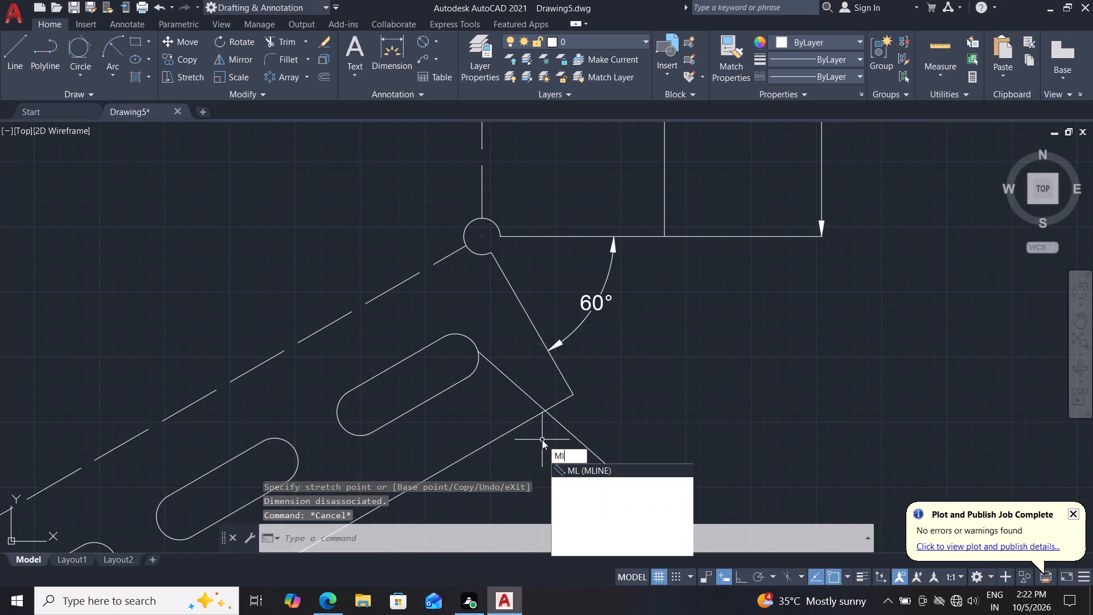
pyautogui.click(600, 489)
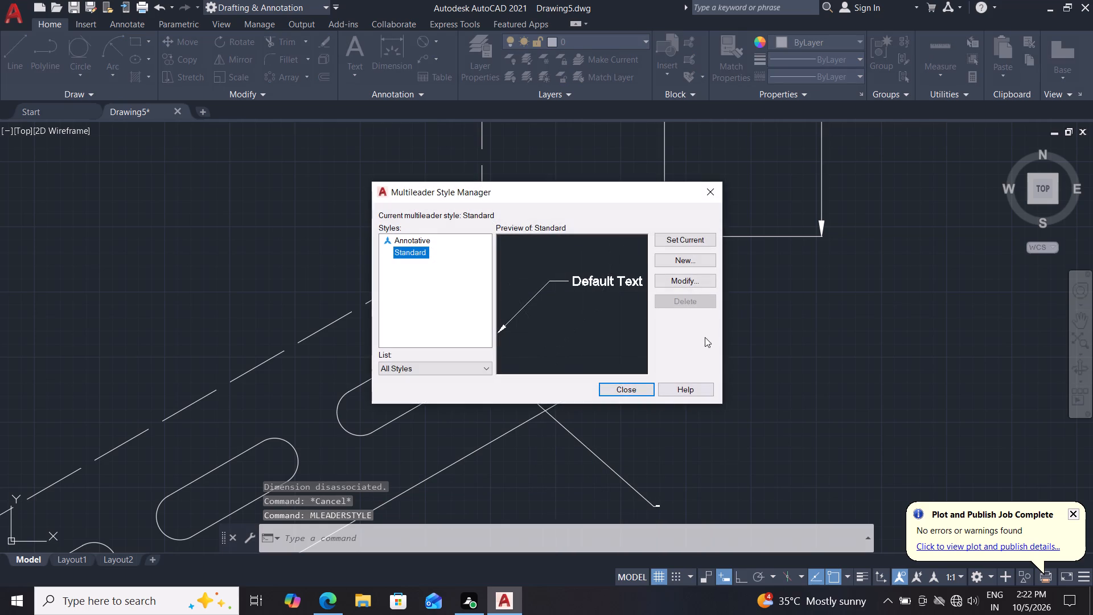
pyautogui.click(687, 278)
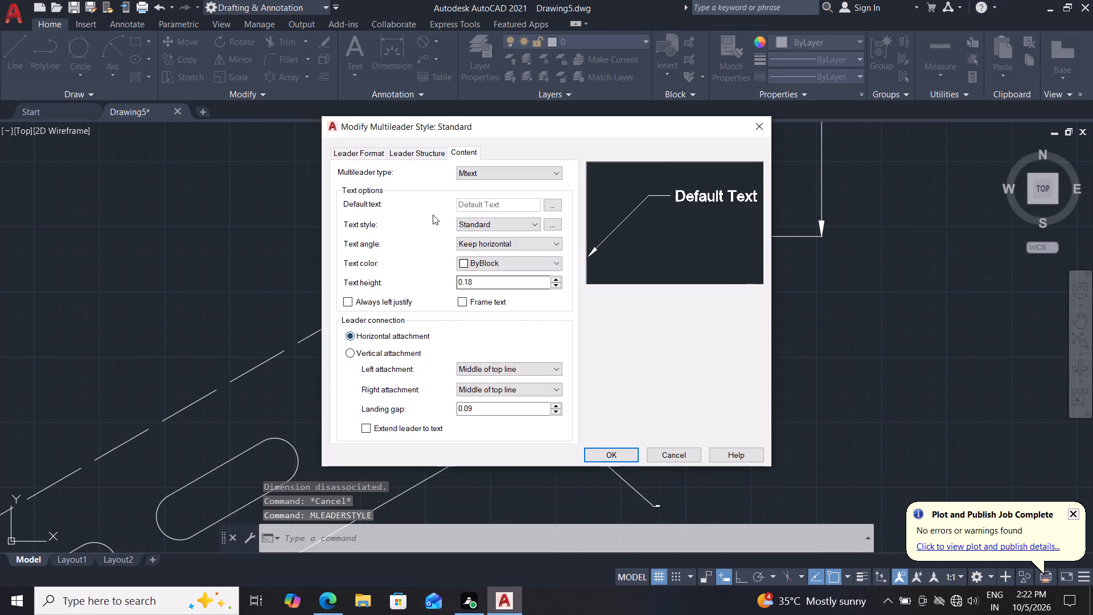
pyautogui.click(462, 142)
pyautogui.click(463, 149)
pyautogui.moveTo(488, 280); pyautogui.dragTo(362, 285)
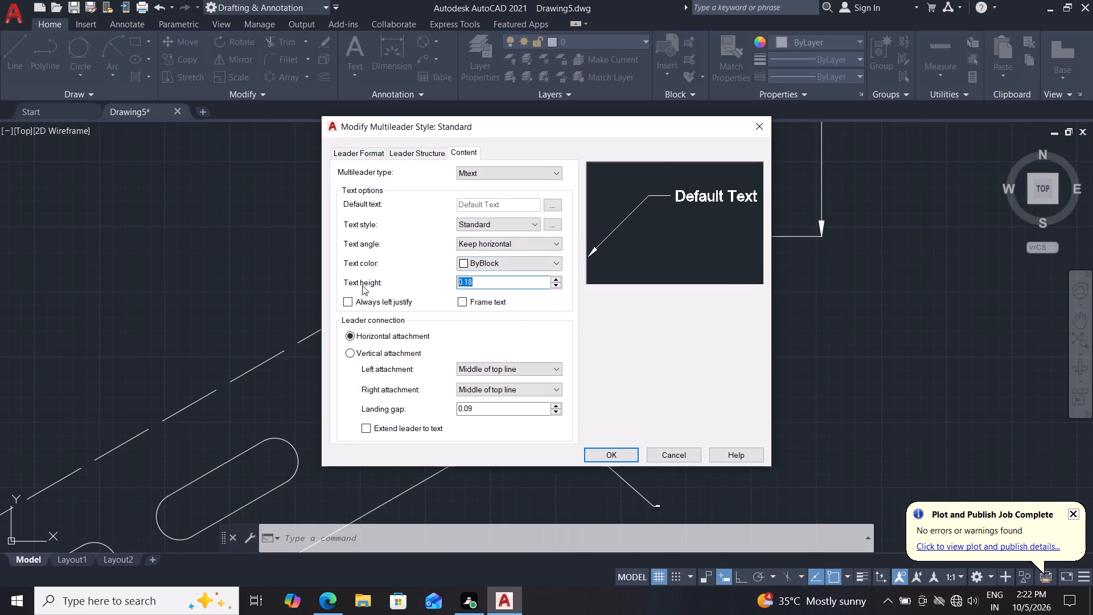
pyautogui.press('3')
pyautogui.press('Return')
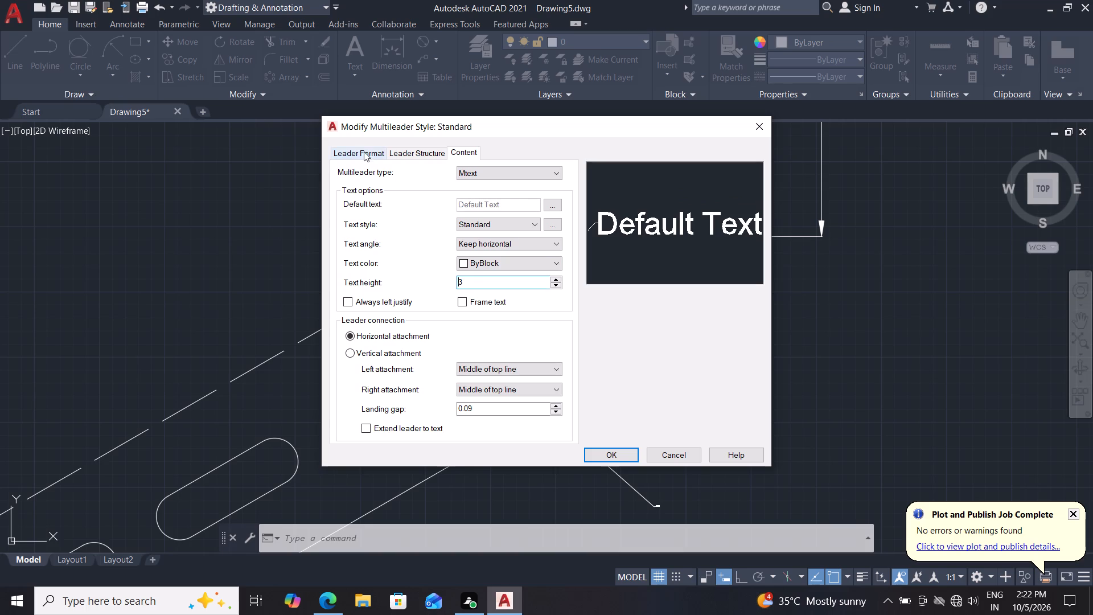
pyautogui.click(364, 151)
pyautogui.moveTo(470, 299); pyautogui.dragTo(324, 305)
pyautogui.press('3')
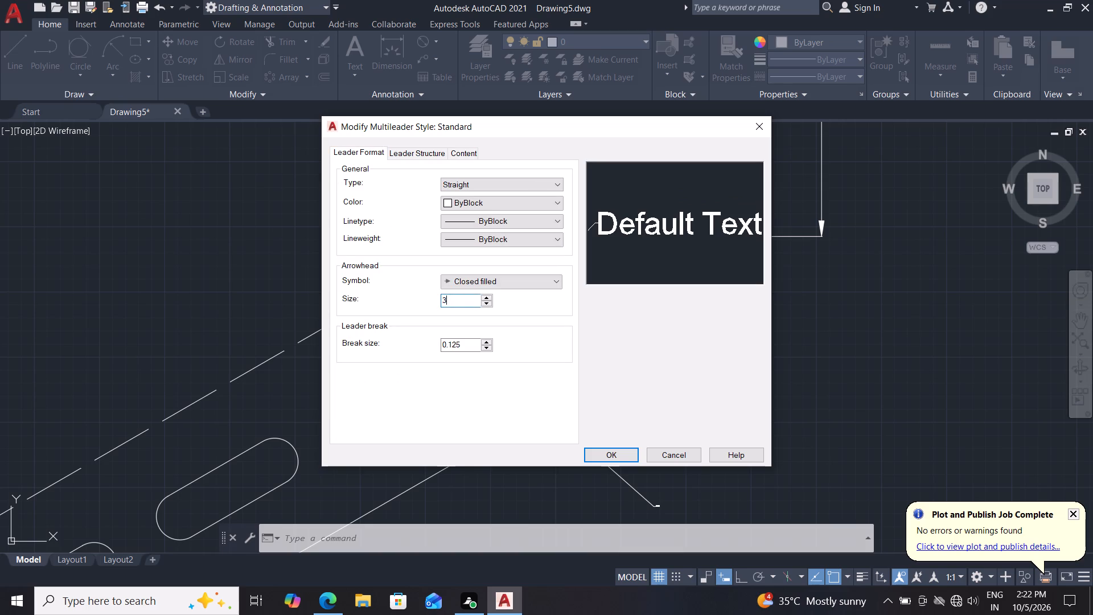
pyautogui.press('Return')
pyautogui.click(610, 460)
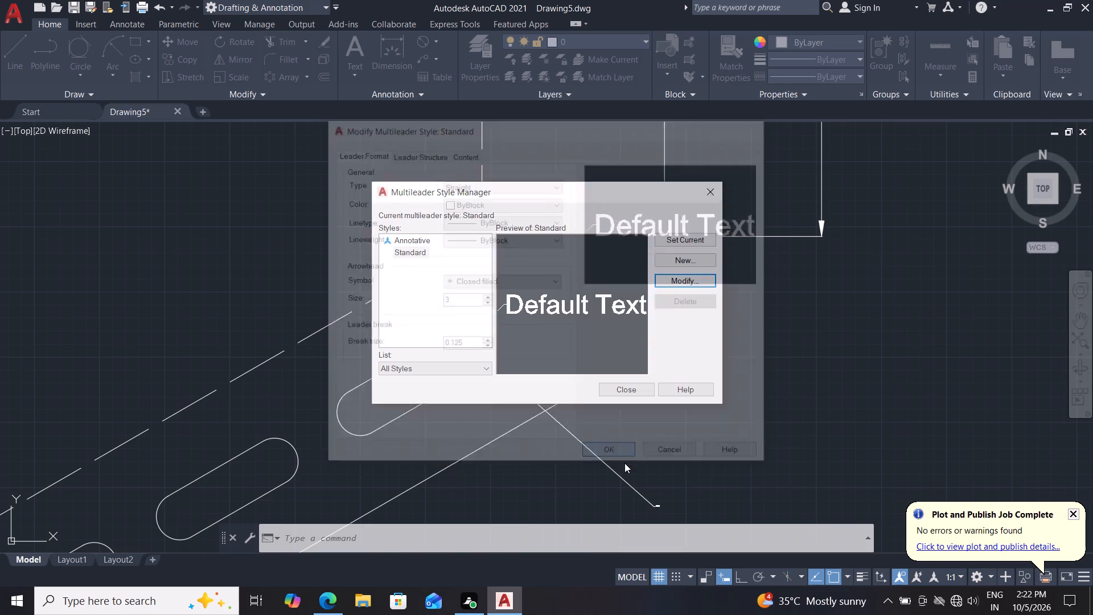
pyautogui.click(638, 399)
pyautogui.click(635, 390)
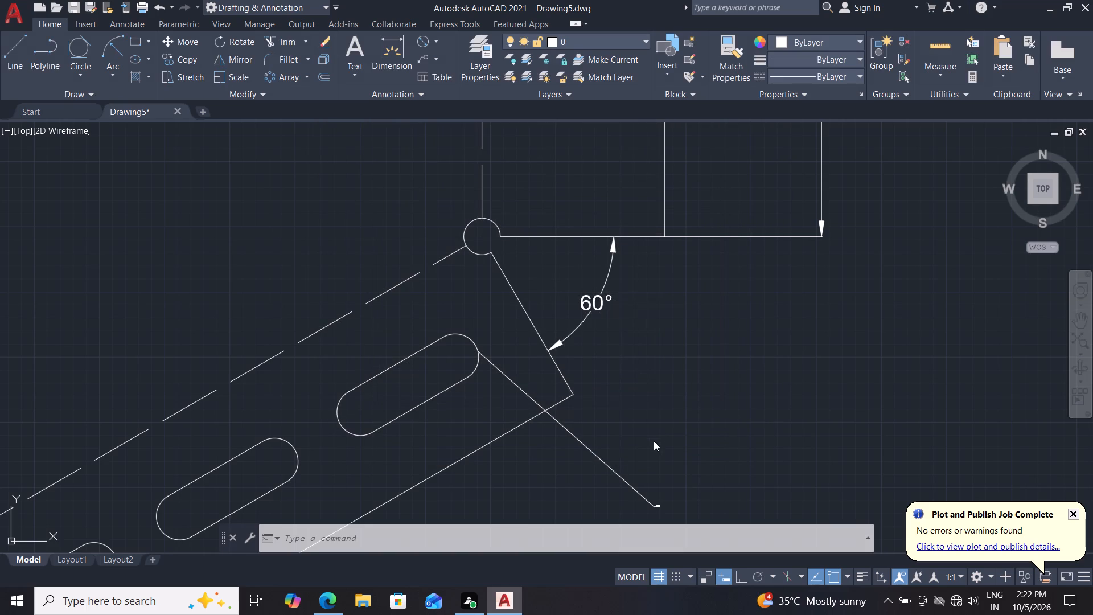
# Add an aligned dimension from the lower-left corner relief's centre to the angled flange's lower outer corner, placed outside the flange end.
pyautogui.scroll(1, 654, 441)
pyautogui.scroll(-3, 617, 455)
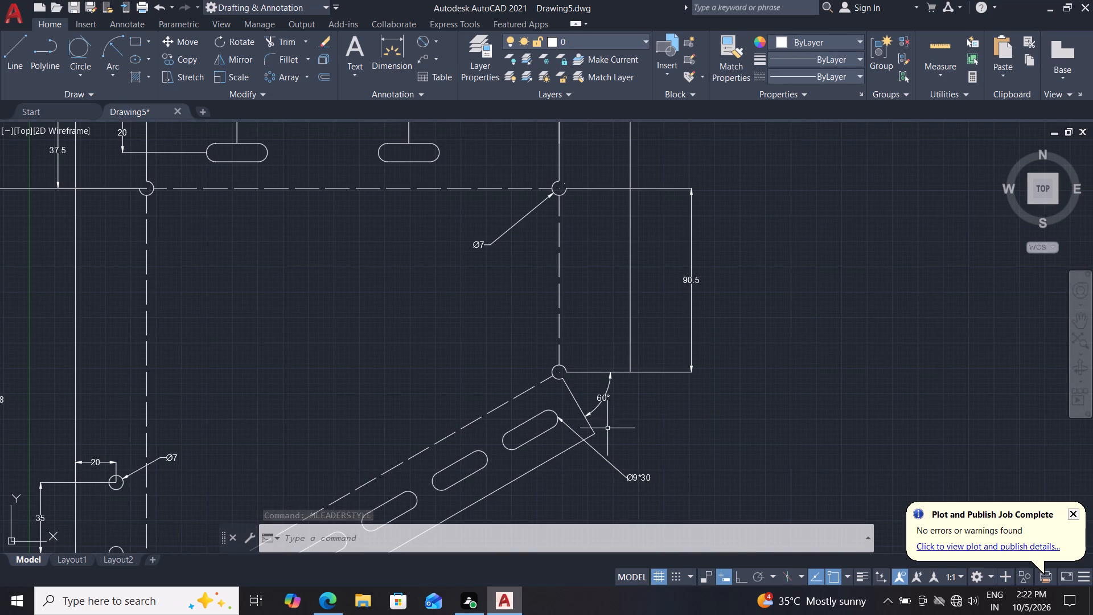
pyautogui.moveTo(550, 465); pyautogui.dragTo(649, 307, button='middle')
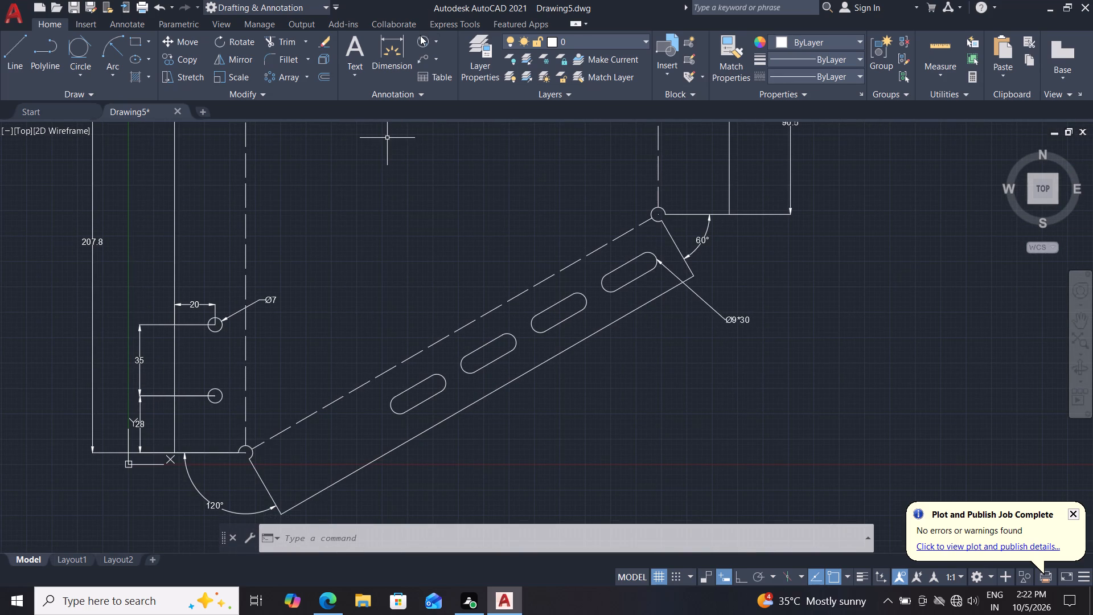
pyautogui.click(433, 38)
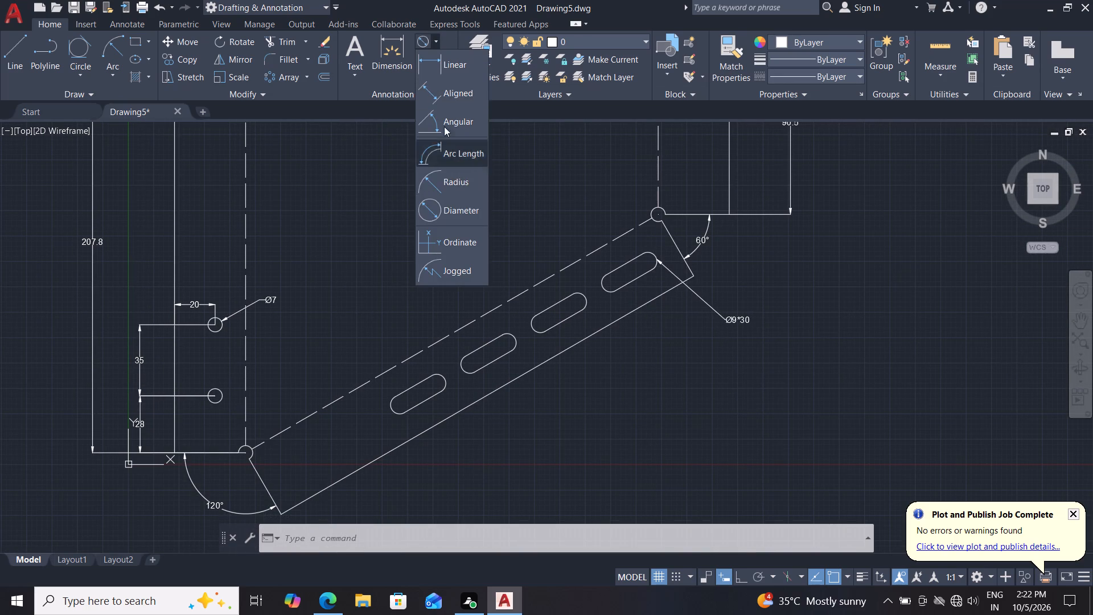
pyautogui.click(447, 93)
pyautogui.moveTo(326, 457); pyautogui.dragTo(380, 373, button='middle')
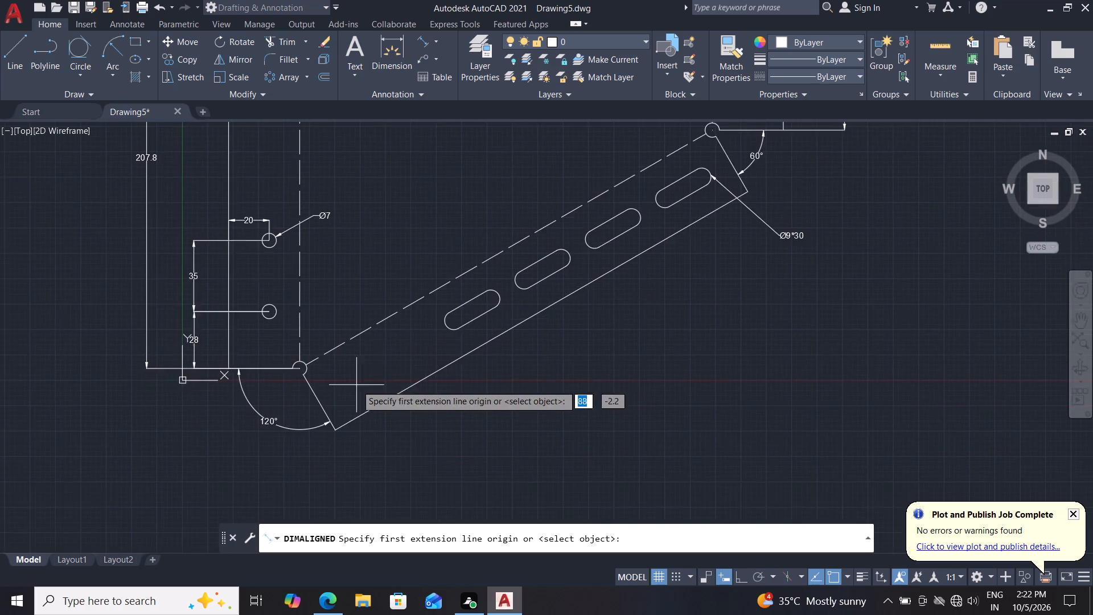
pyautogui.scroll(1, 355, 383)
pyautogui.click(269, 364)
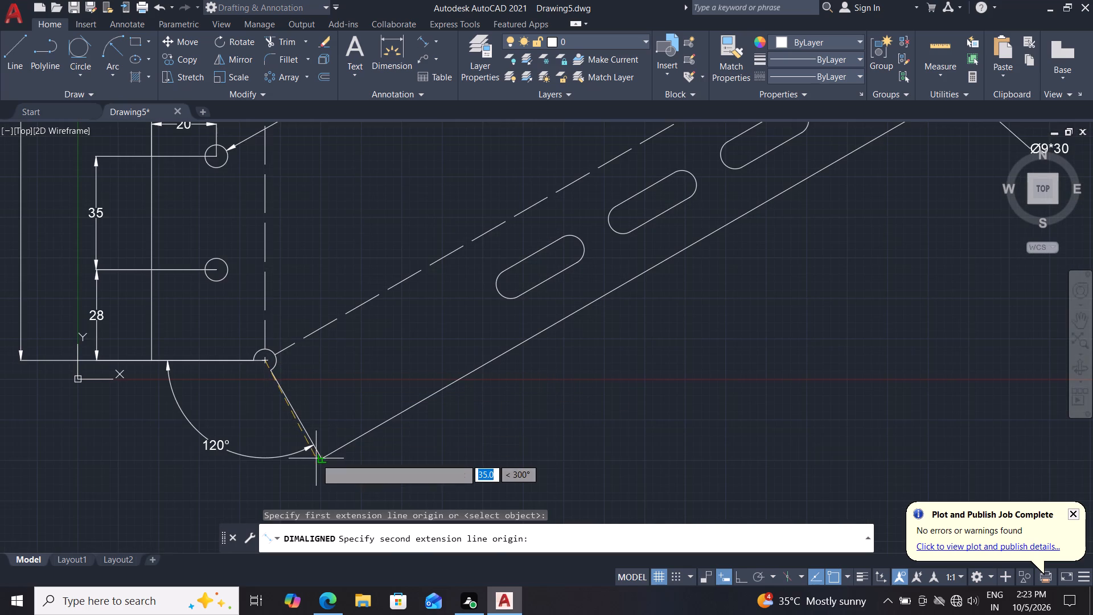
pyautogui.click(323, 454)
pyautogui.moveTo(284, 467); pyautogui.dragTo(310, 467)
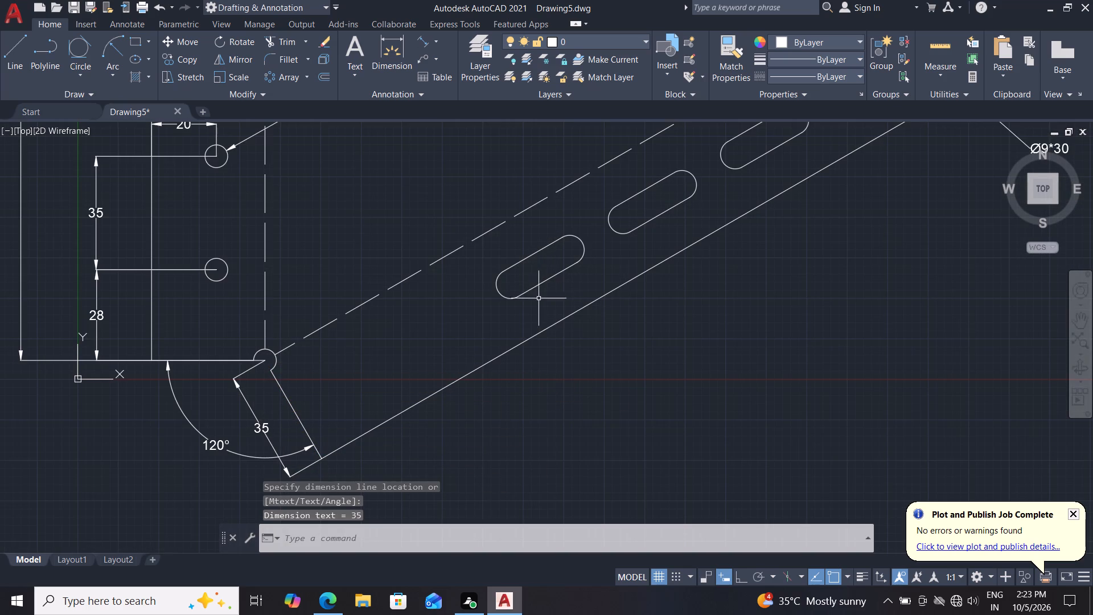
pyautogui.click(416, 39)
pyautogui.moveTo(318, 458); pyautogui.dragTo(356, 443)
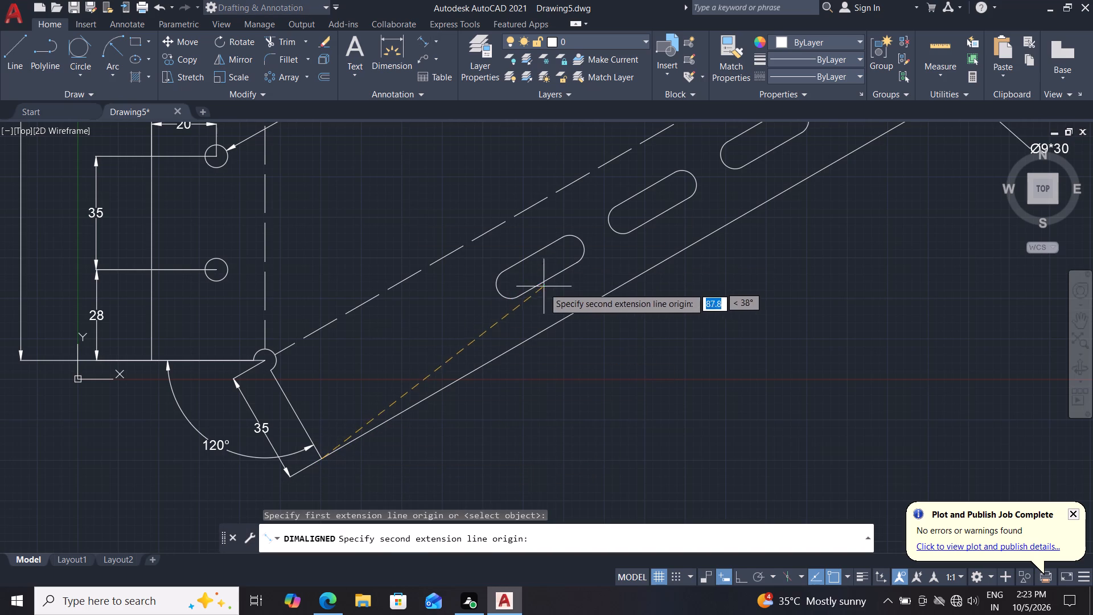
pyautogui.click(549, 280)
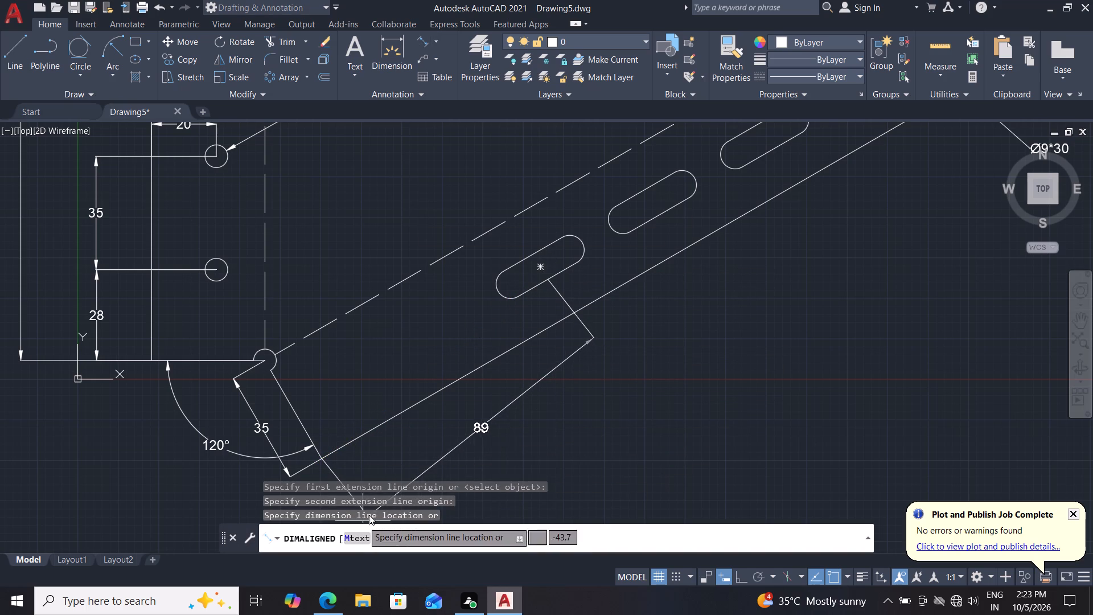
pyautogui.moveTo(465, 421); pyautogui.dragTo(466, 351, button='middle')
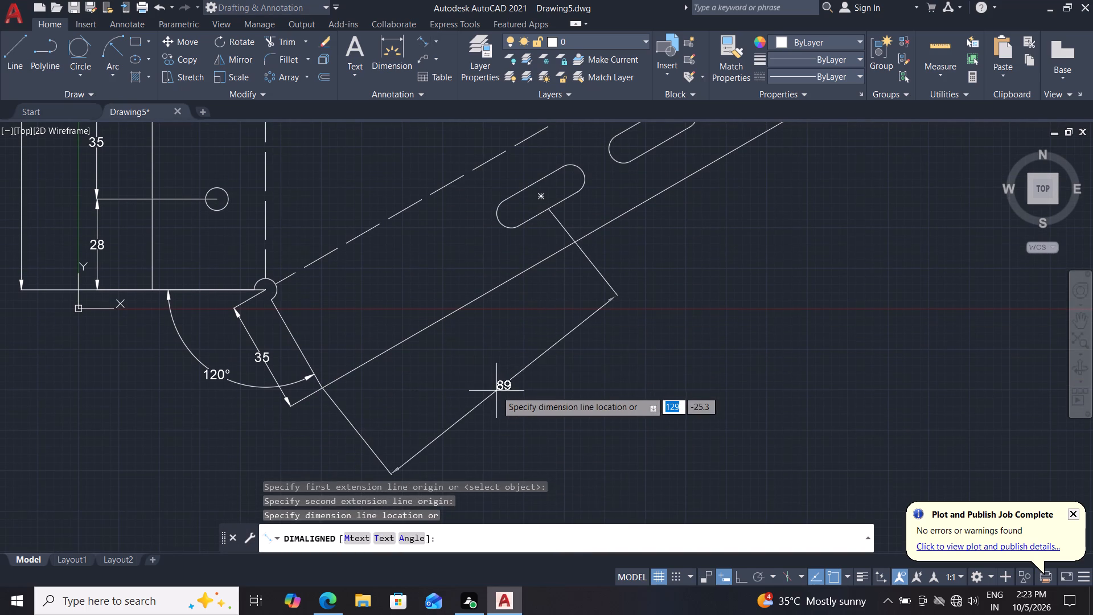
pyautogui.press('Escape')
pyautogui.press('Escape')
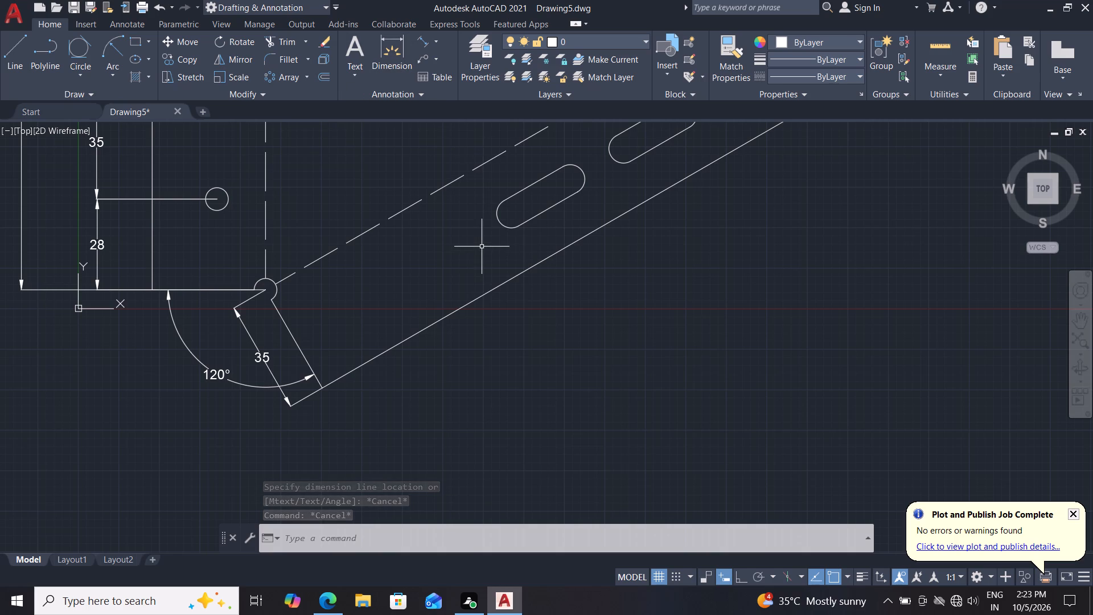
# Offset the angled flange's lower end edge 88 mm along the flange to make a reference line through the lowest slot.
pyautogui.press('o')
pyautogui.press('Return')
pyautogui.press('8')
pyautogui.press('8')
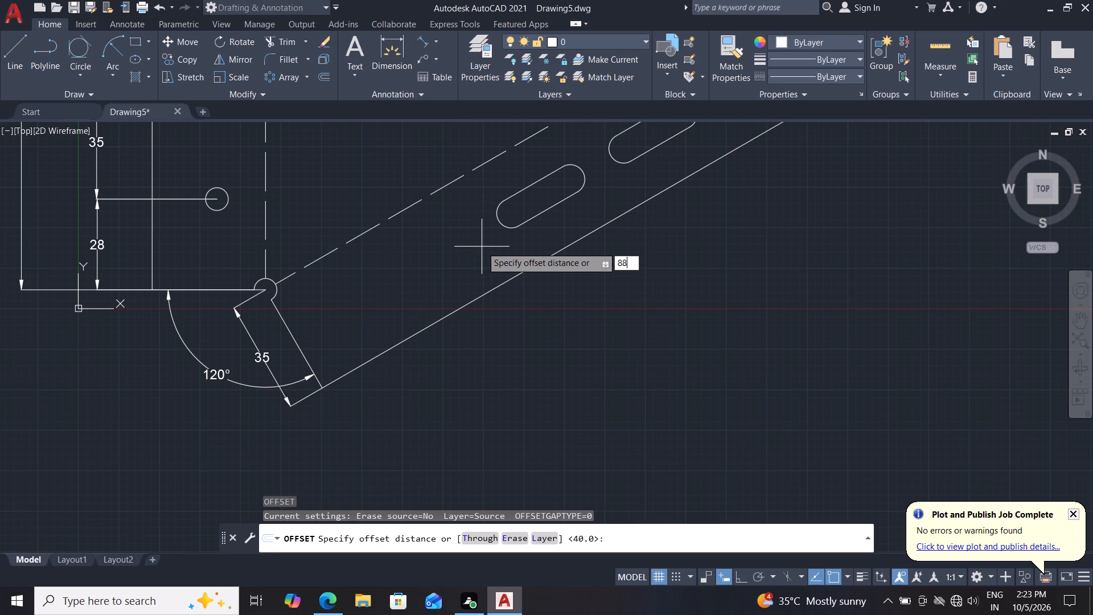
pyautogui.press('Return')
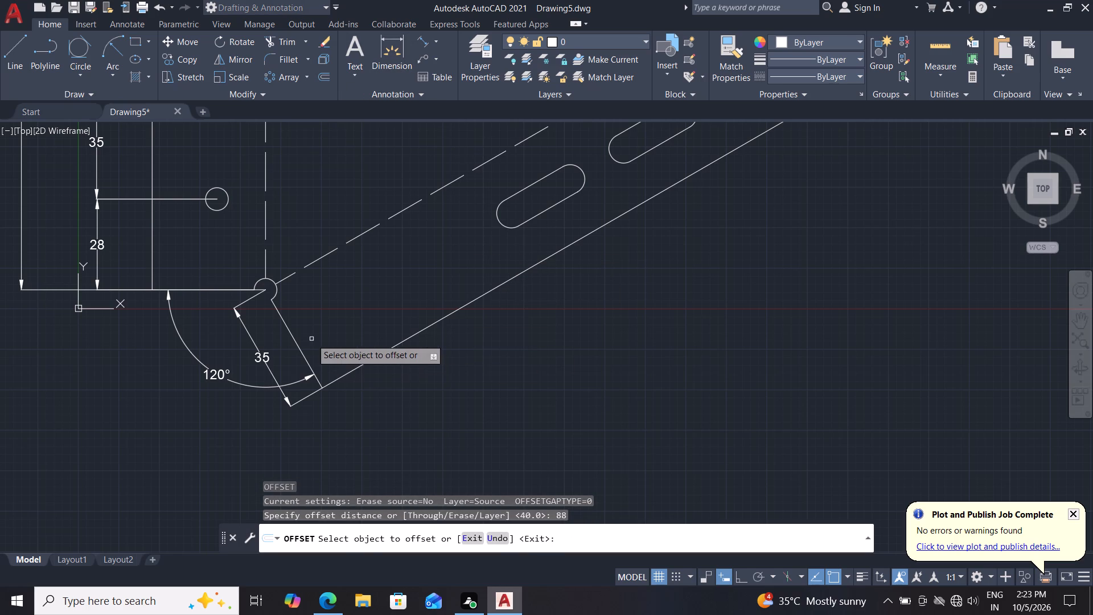
pyautogui.moveTo(296, 346); pyautogui.dragTo(330, 338)
pyautogui.moveTo(461, 270); pyautogui.dragTo(483, 275)
pyautogui.moveTo(659, 262); pyautogui.dragTo(601, 361, button='middle')
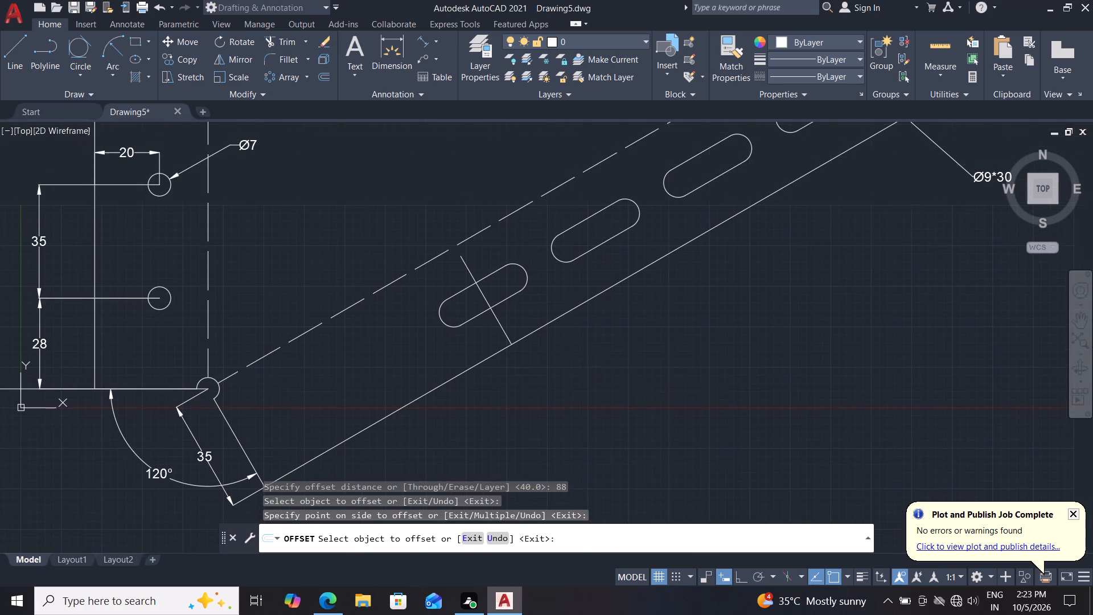
# Offset the reference line successively by 40 mm three times up the flange, giving a line through each remaining slot.
pyautogui.moveTo(503, 327); pyautogui.dragTo(524, 315)
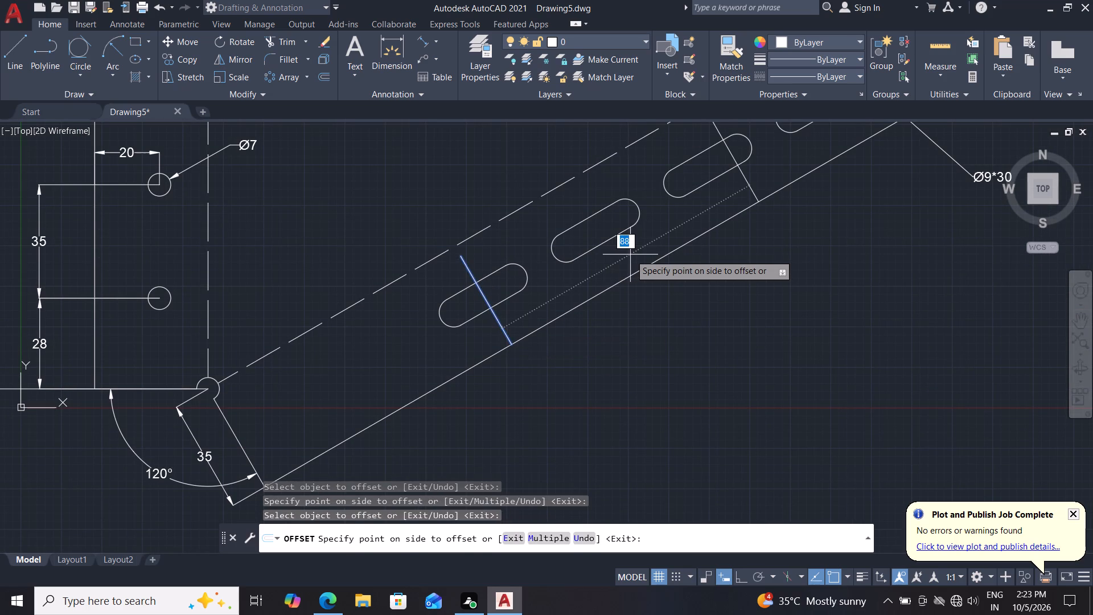
pyautogui.write('40')
pyautogui.press('Return')
pyautogui.moveTo(606, 252); pyautogui.dragTo(621, 248)
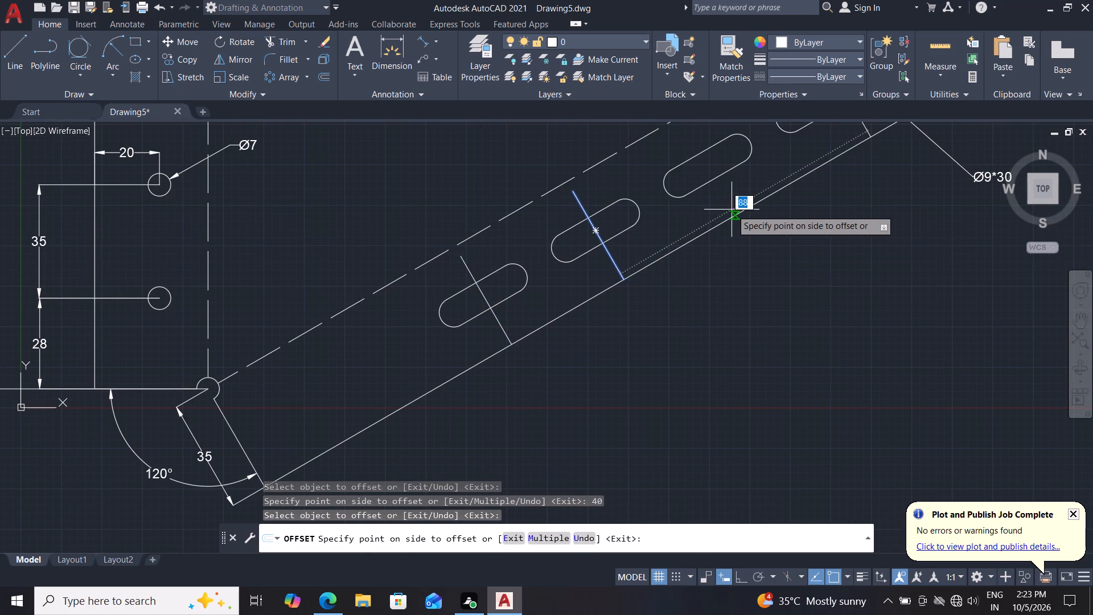
pyautogui.write('40')
pyautogui.press('Return')
pyautogui.moveTo(731, 286); pyautogui.dragTo(730, 288, button='middle')
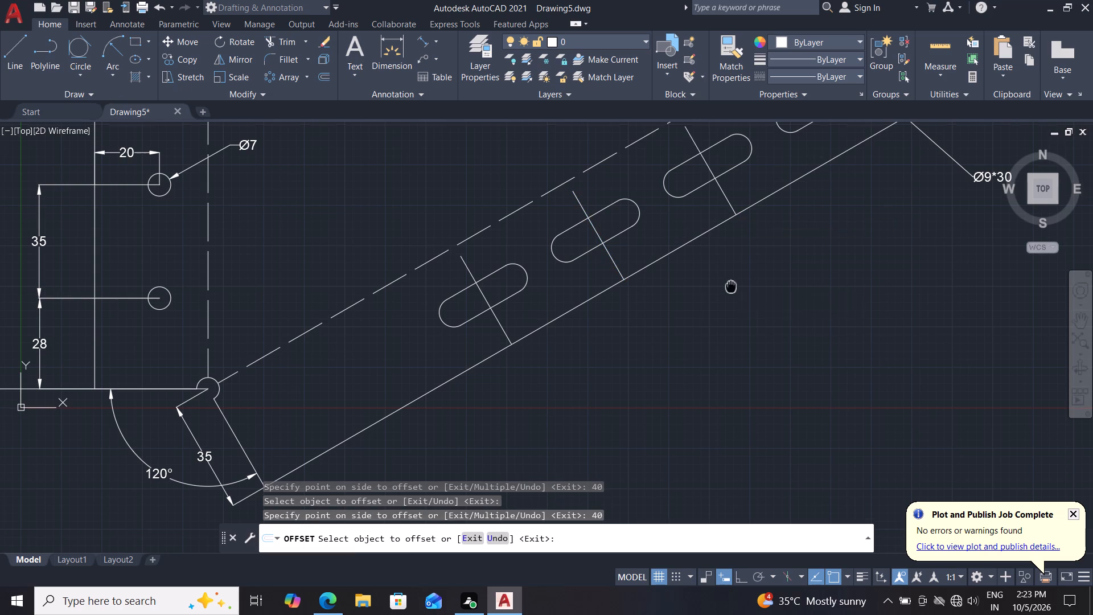
pyautogui.moveTo(730, 288); pyautogui.dragTo(673, 419, button='middle')
pyautogui.moveTo(661, 315); pyautogui.dragTo(677, 307)
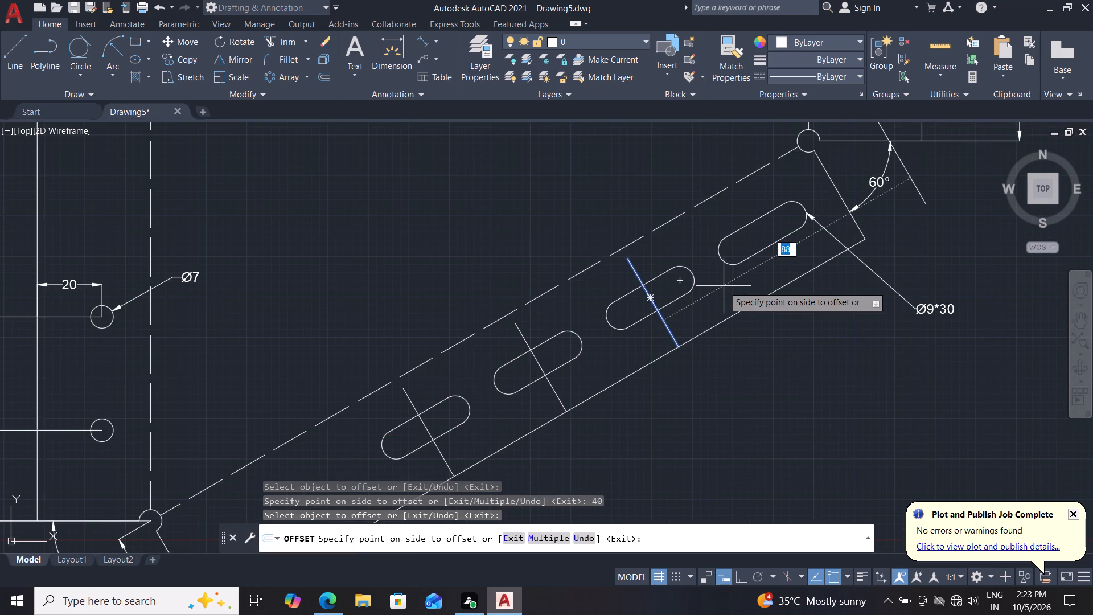
pyautogui.write('40')
pyautogui.press('Return')
pyautogui.press('Escape')
pyautogui.press('Escape')
# Add an aligned dimension outside the angled flange's outer edge from its lower corner to the lowest slot's reference line.
pyautogui.scroll(-3, 736, 343)
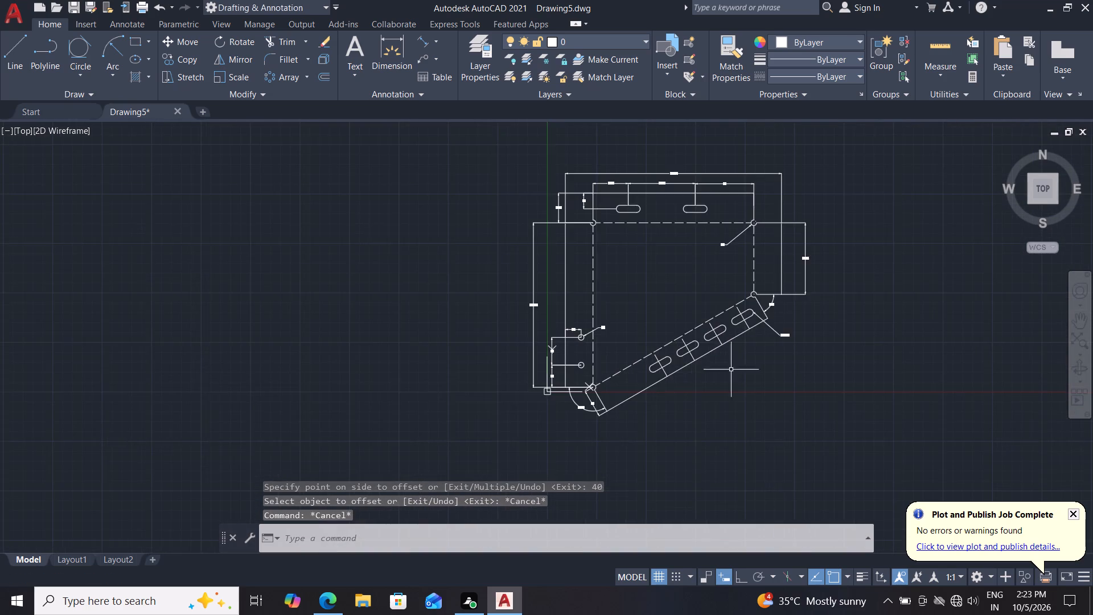
pyautogui.scroll(1, 717, 400)
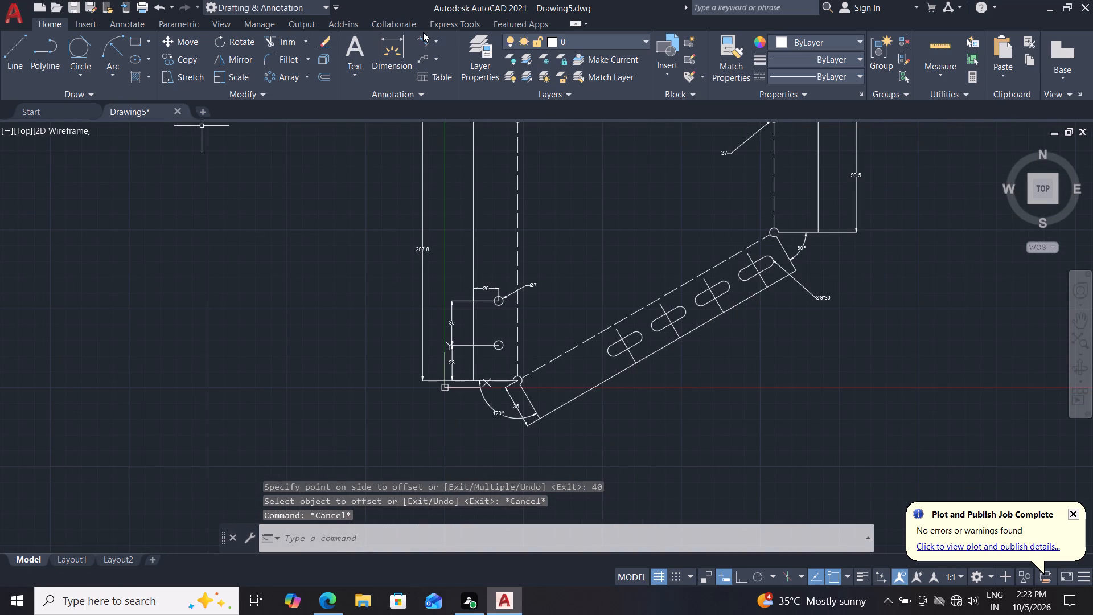
pyautogui.click(418, 42)
pyautogui.scroll(3, 525, 455)
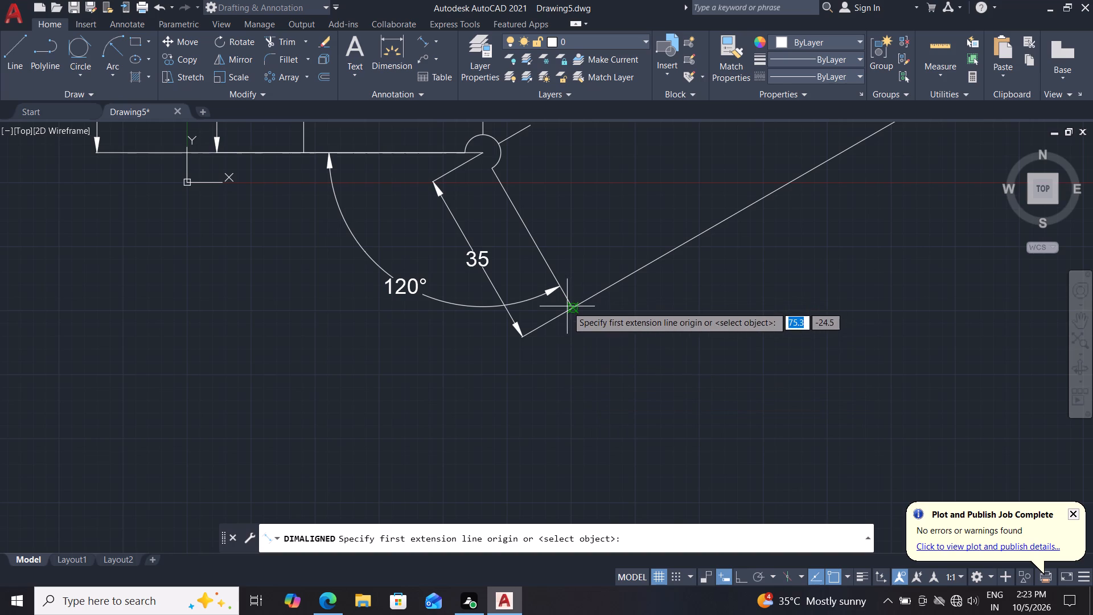
pyautogui.moveTo(567, 306); pyautogui.dragTo(578, 306)
pyautogui.moveTo(702, 276); pyautogui.dragTo(550, 475, button='middle')
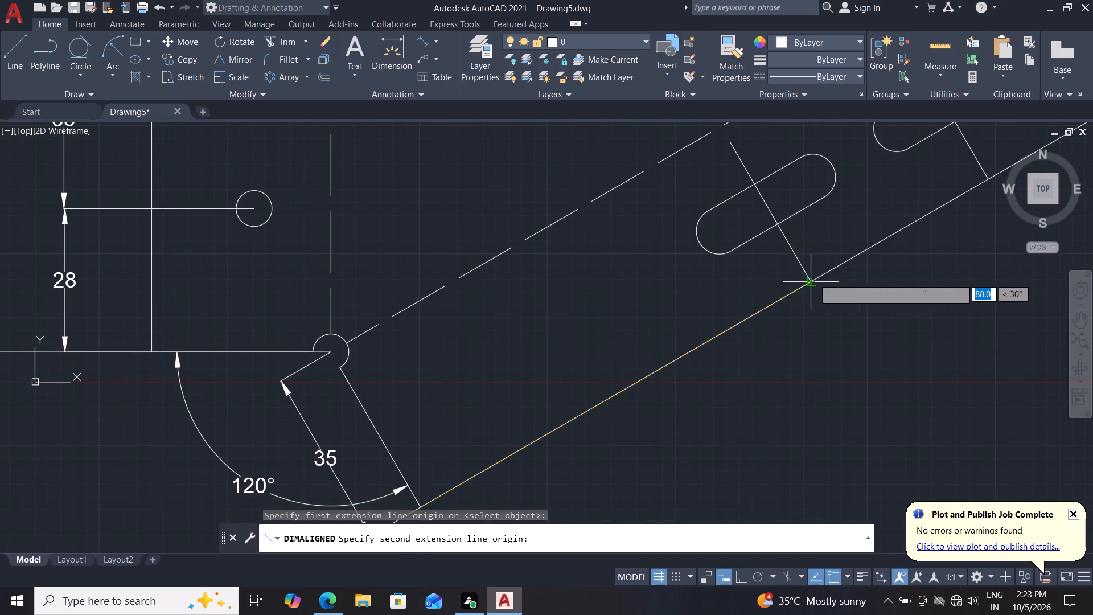
pyautogui.moveTo(813, 278); pyautogui.dragTo(813, 285)
pyautogui.click(819, 324)
pyautogui.moveTo(851, 318); pyautogui.dragTo(785, 360, button='middle')
# Add three aligned dimensions between successive slot reference lines on the outer edge, placed in line with the preceding dimension.
pyautogui.press('space')
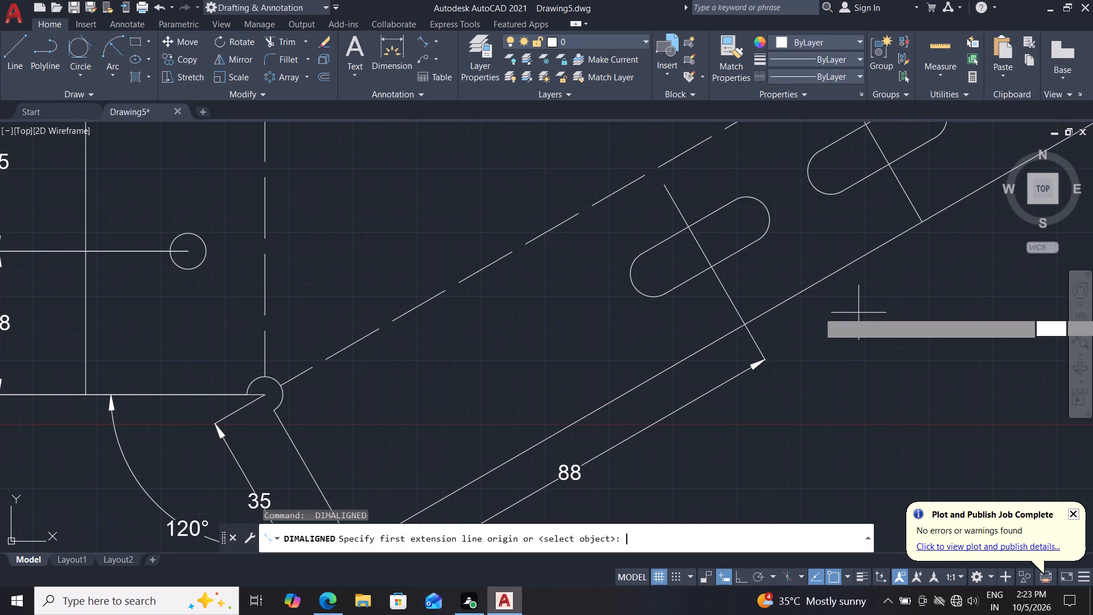
pyautogui.moveTo(747, 327); pyautogui.dragTo(756, 322)
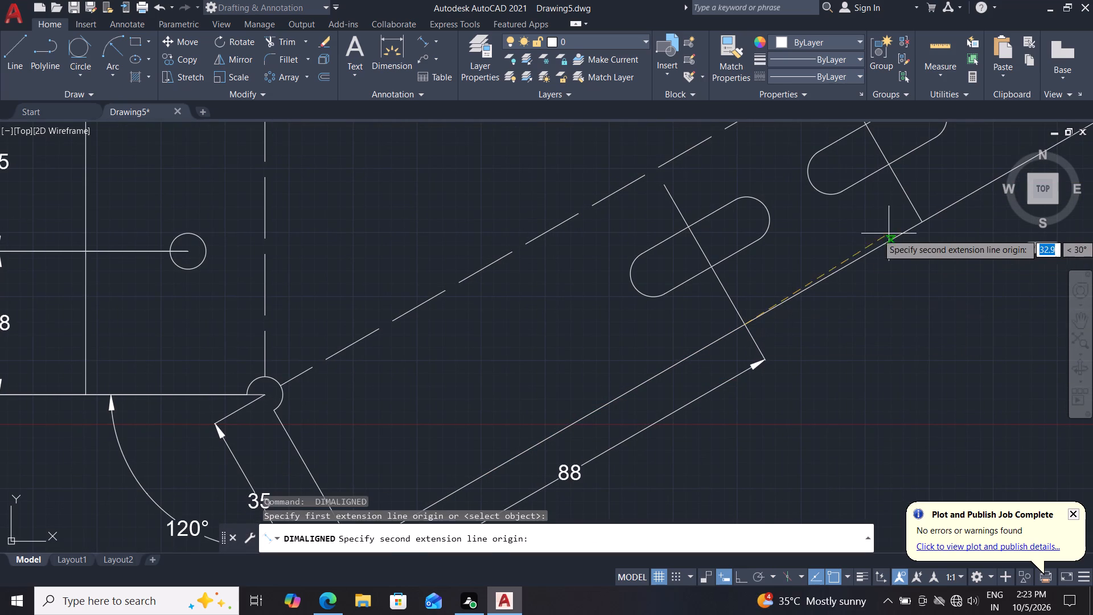
pyautogui.moveTo(921, 220); pyautogui.dragTo(922, 226)
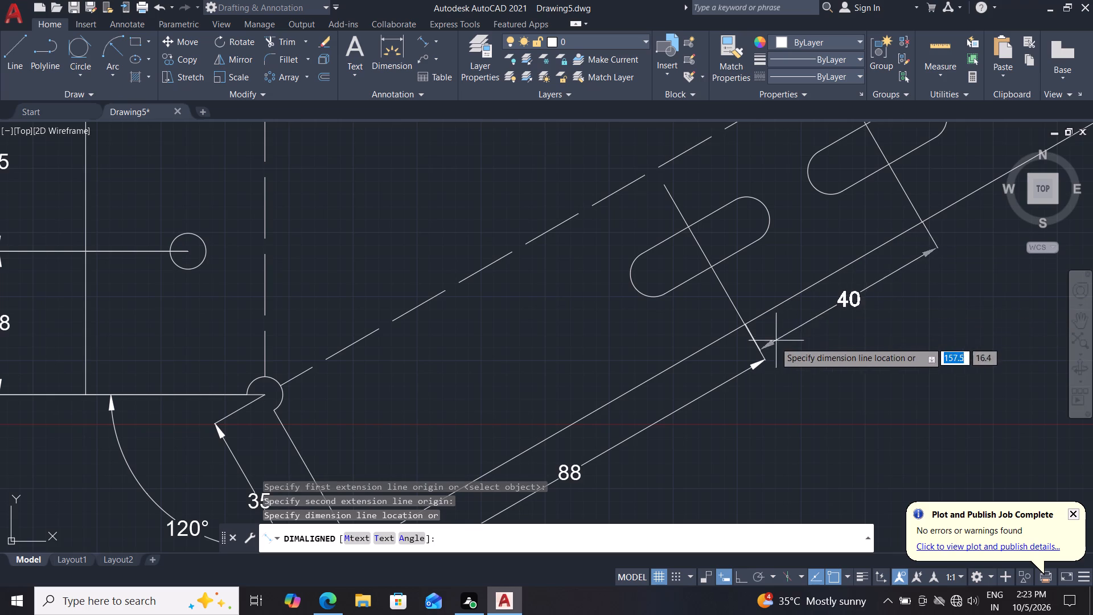
pyautogui.moveTo(764, 362); pyautogui.dragTo(785, 356)
pyautogui.moveTo(884, 338); pyautogui.dragTo(704, 471, button='middle')
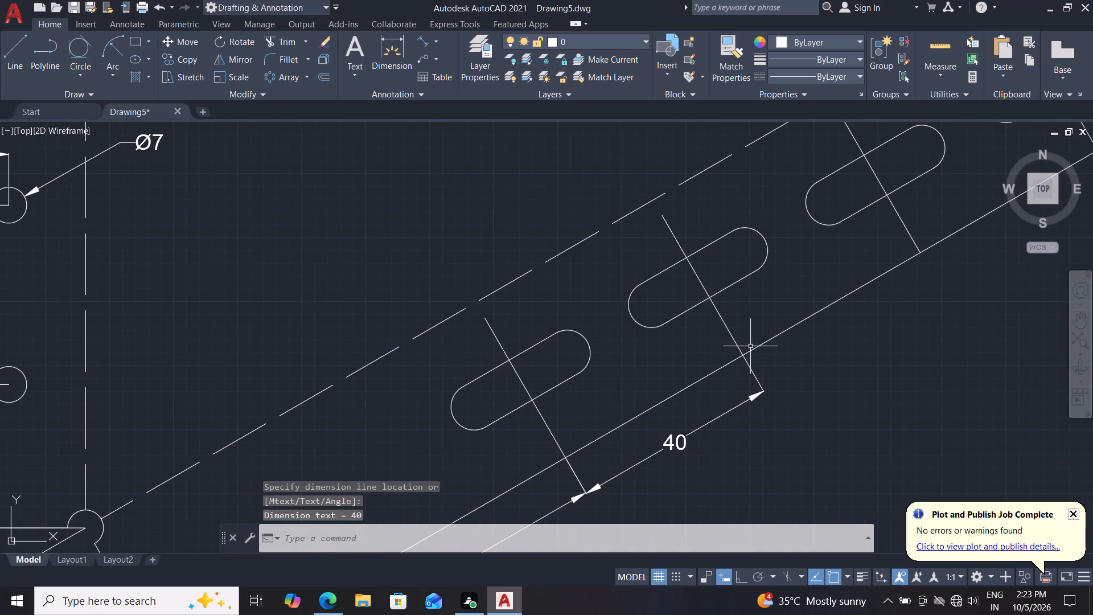
pyautogui.moveTo(420, 37); pyautogui.dragTo(428, 48)
pyautogui.click(746, 352)
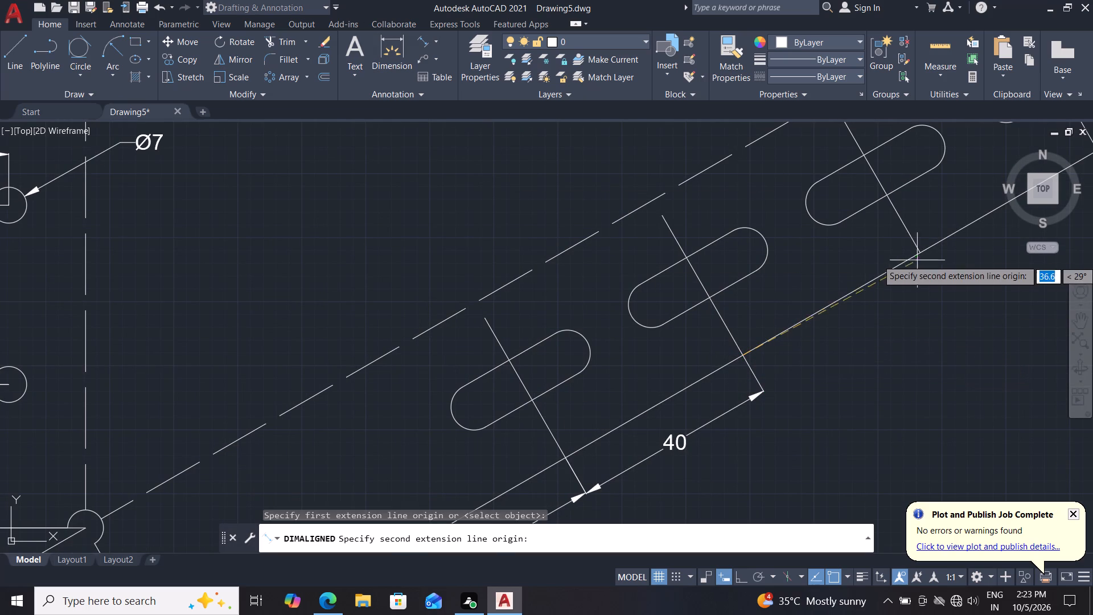
pyautogui.moveTo(919, 251); pyautogui.dragTo(917, 259)
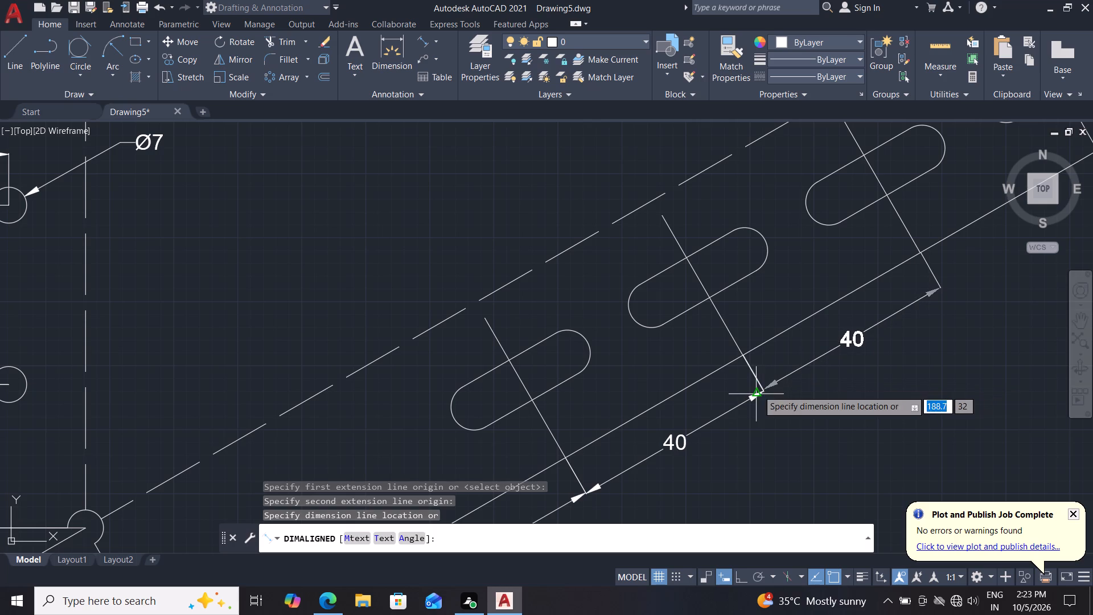
pyautogui.moveTo(758, 391); pyautogui.dragTo(773, 390)
pyautogui.moveTo(882, 386); pyautogui.dragTo(761, 474, button='middle')
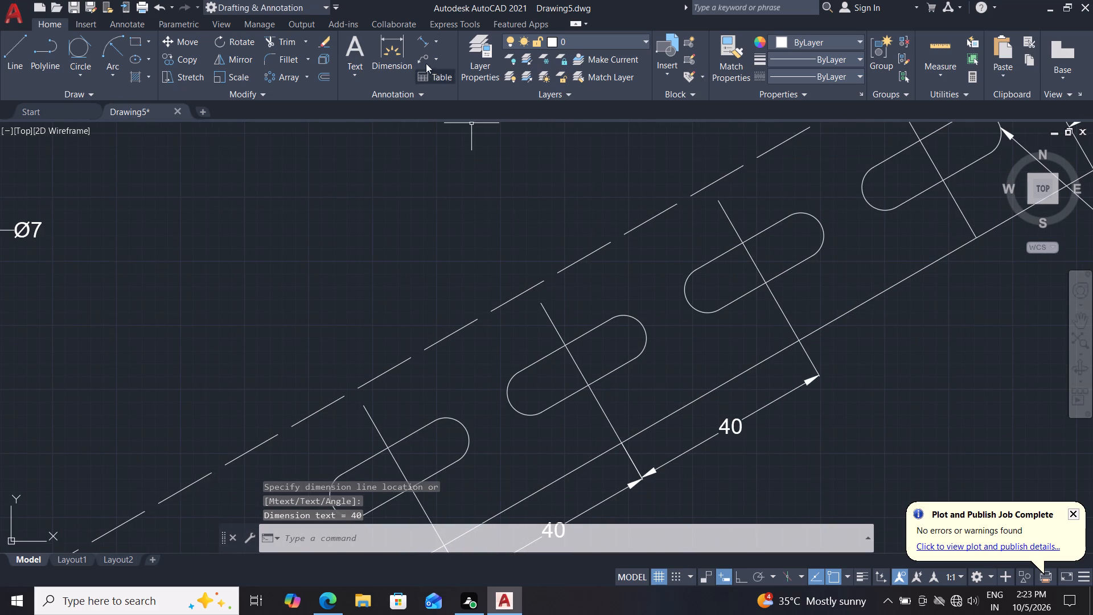
pyautogui.moveTo(422, 40); pyautogui.dragTo(429, 48)
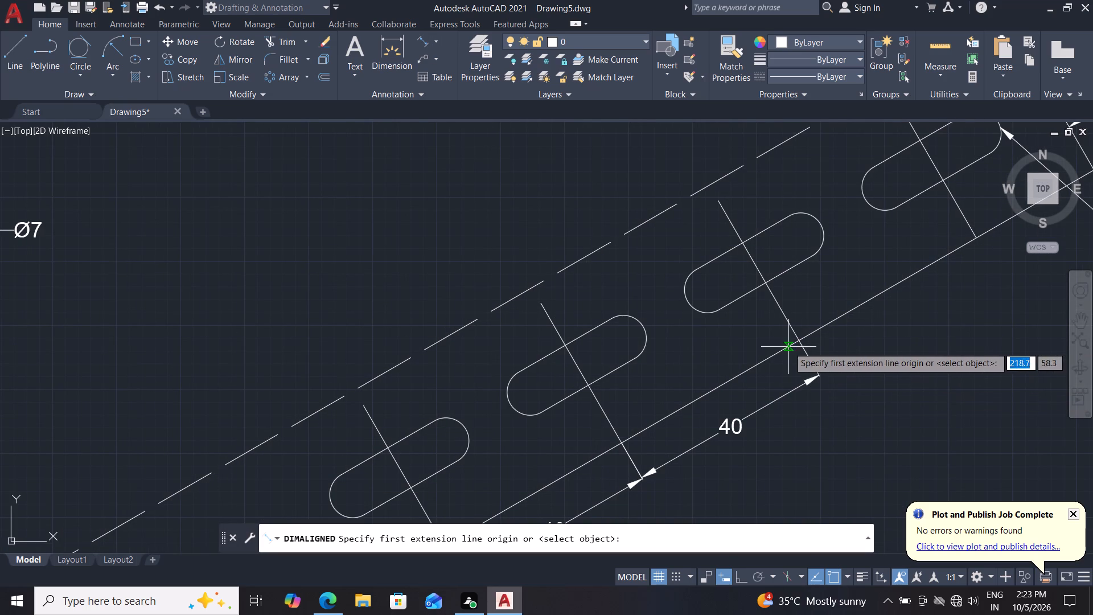
pyautogui.moveTo(796, 342); pyautogui.dragTo(802, 341)
pyautogui.moveTo(977, 238); pyautogui.dragTo(973, 247)
pyautogui.click(820, 379)
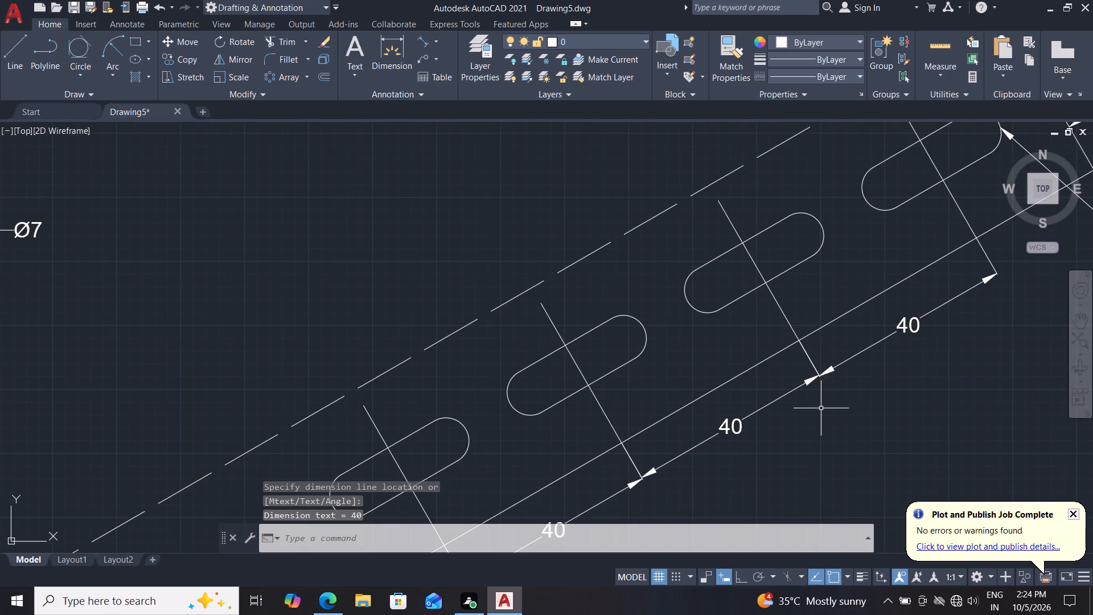
pyautogui.press('Escape')
pyautogui.press('Escape')
# Delete the four reference lines crossing the angled flange's slots.
pyautogui.scroll(-3, 749, 402)
pyautogui.moveTo(778, 456); pyautogui.dragTo(778, 443, button='middle')
pyautogui.scroll(1, 778, 444)
pyautogui.scroll(2, 684, 389)
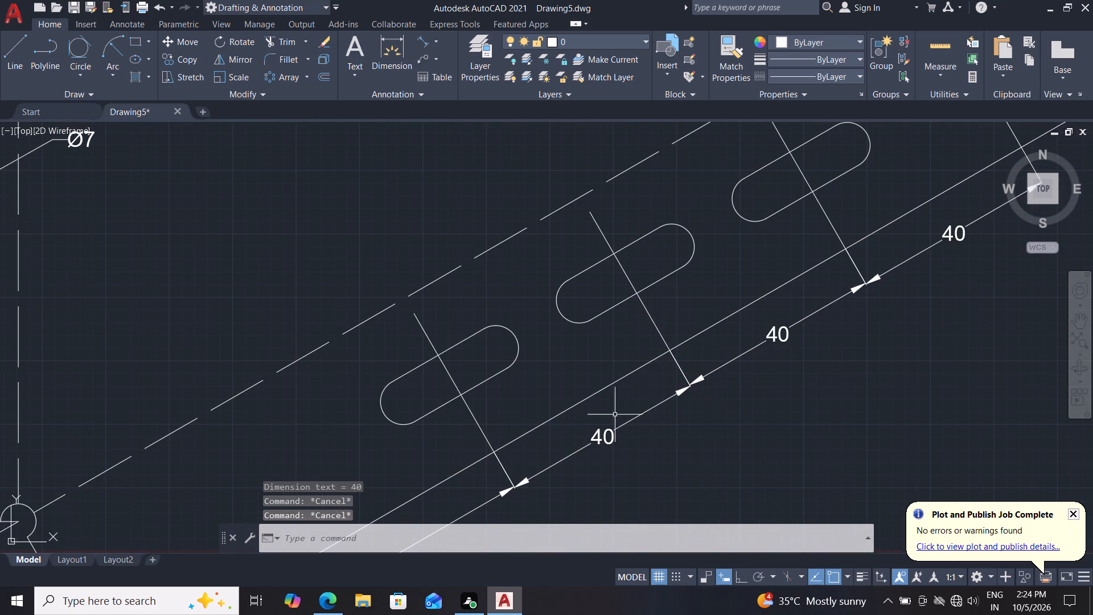
pyautogui.click(476, 423)
pyautogui.moveTo(669, 304); pyautogui.dragTo(648, 323)
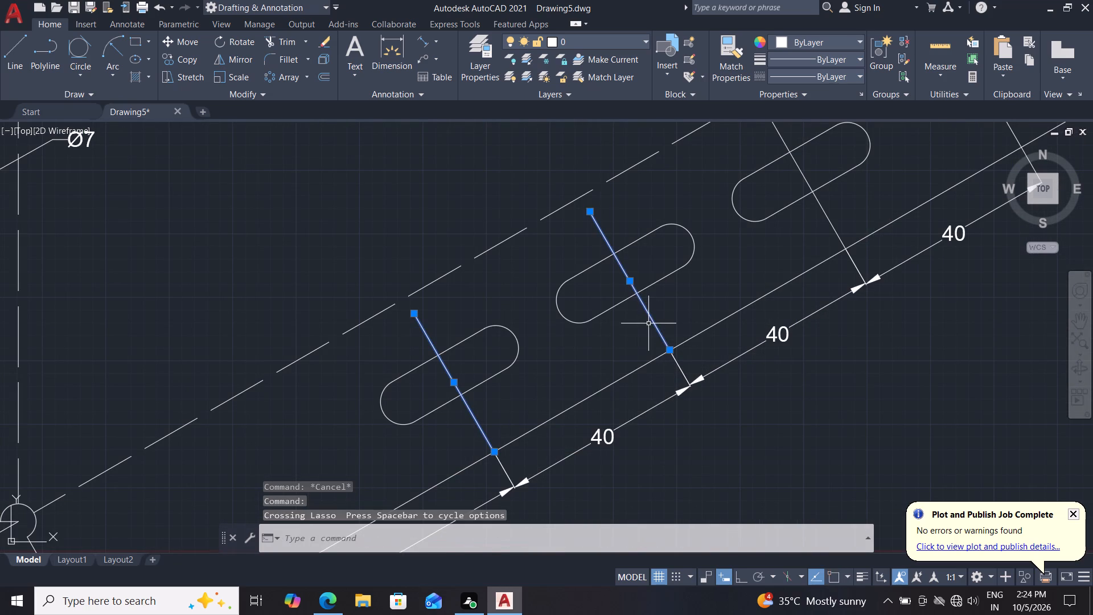
pyautogui.moveTo(851, 194); pyautogui.dragTo(846, 199)
pyautogui.click(831, 228)
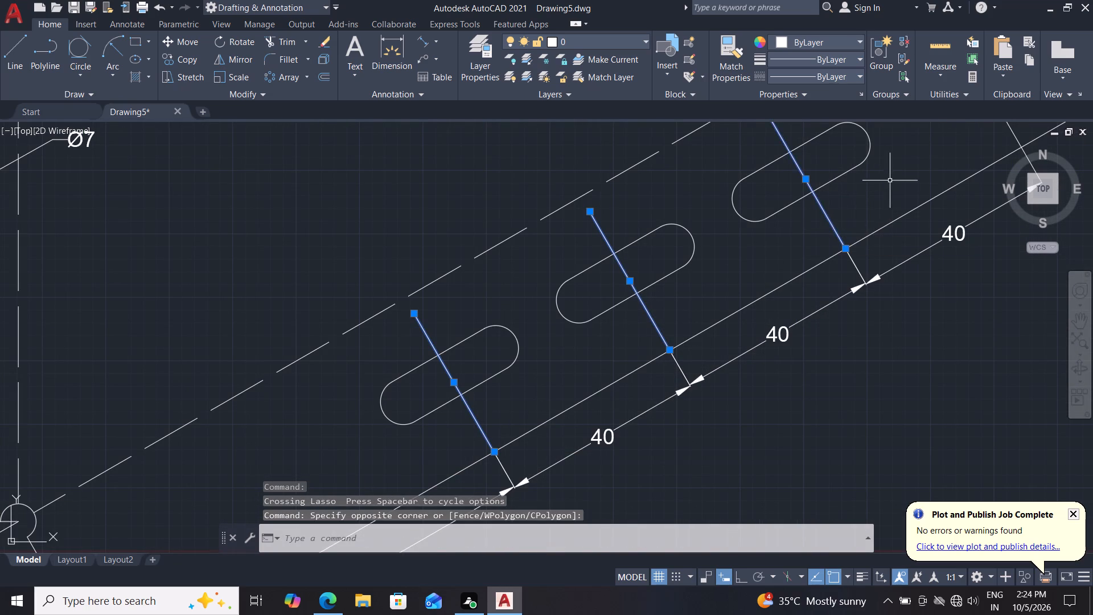
pyautogui.moveTo(878, 196); pyautogui.dragTo(817, 294, button='middle')
pyautogui.moveTo(964, 204); pyautogui.dragTo(959, 212)
pyautogui.click(940, 236)
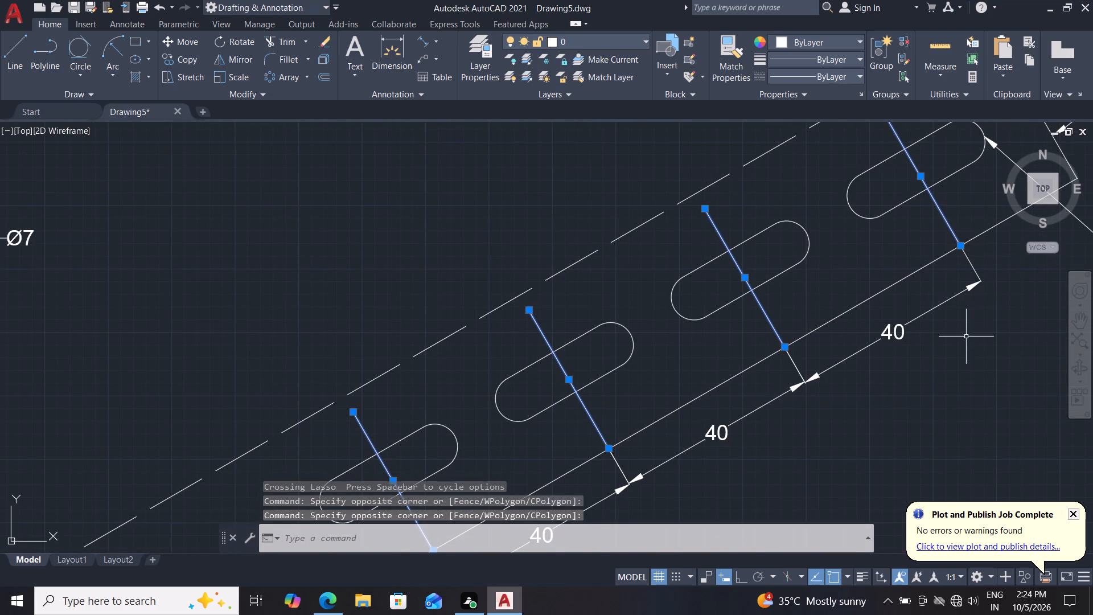
pyautogui.press('Delete')
# Rotate the dimension text to 90° on the vertical 207.8, 28, 35, 90.5 and 37.5 dimensions.
pyautogui.scroll(-3, 901, 386)
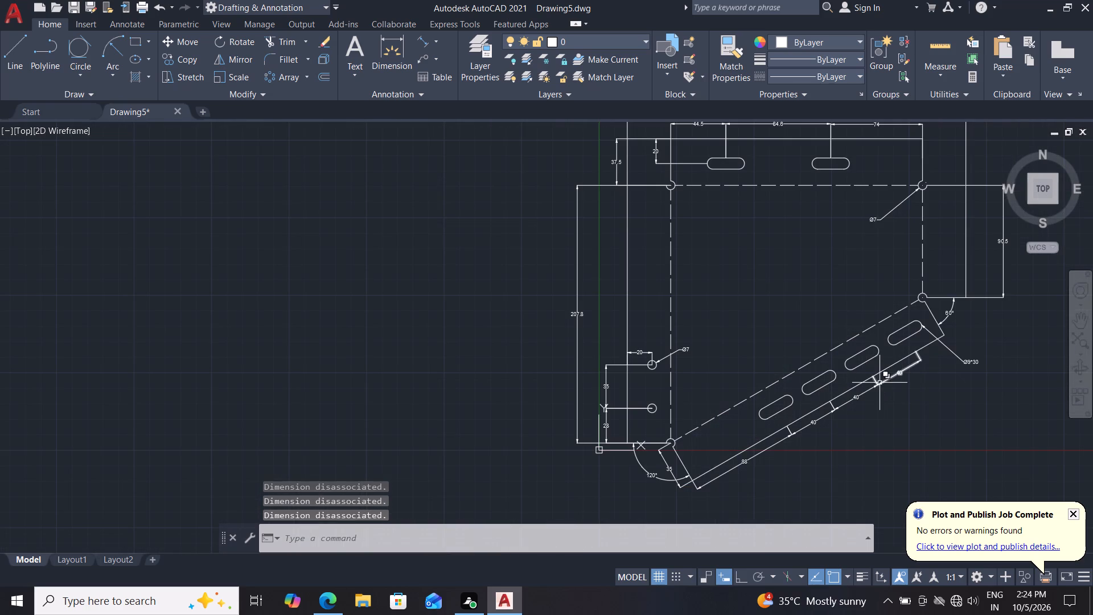
pyautogui.moveTo(726, 310); pyautogui.dragTo(725, 313, button='middle')
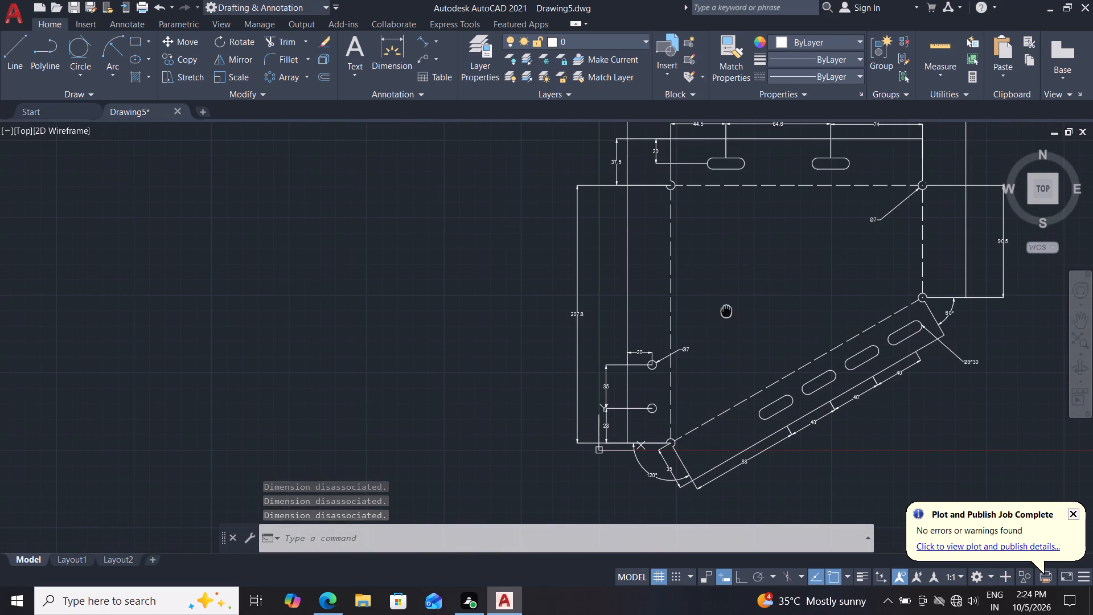
pyautogui.moveTo(725, 313); pyautogui.dragTo(694, 372, button='middle')
pyautogui.moveTo(714, 364); pyautogui.dragTo(669, 343, button='middle')
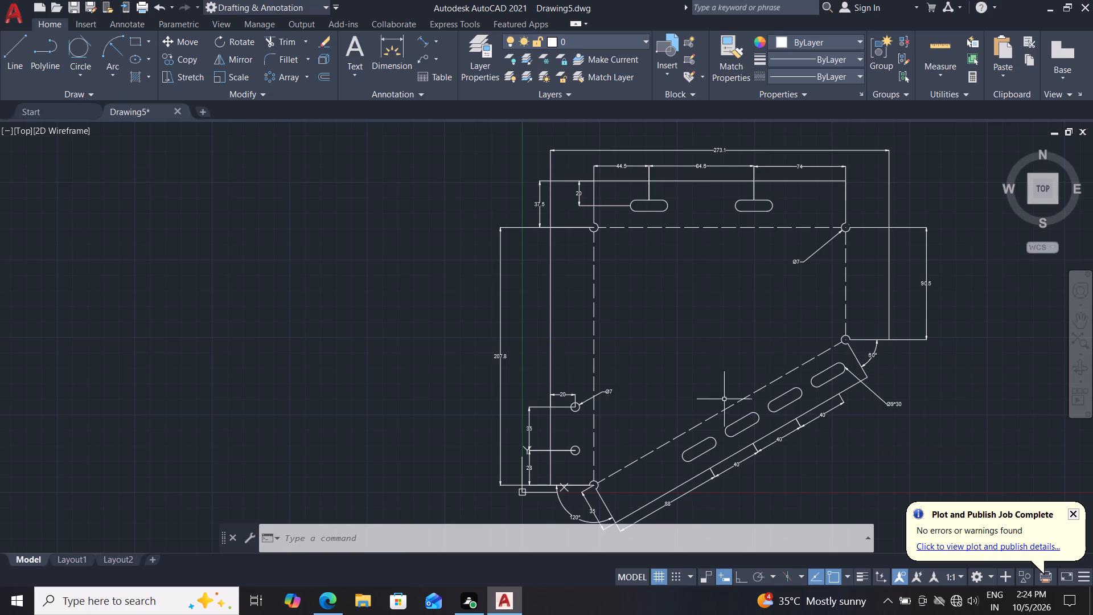
pyautogui.moveTo(718, 397); pyautogui.dragTo(709, 351, button='middle')
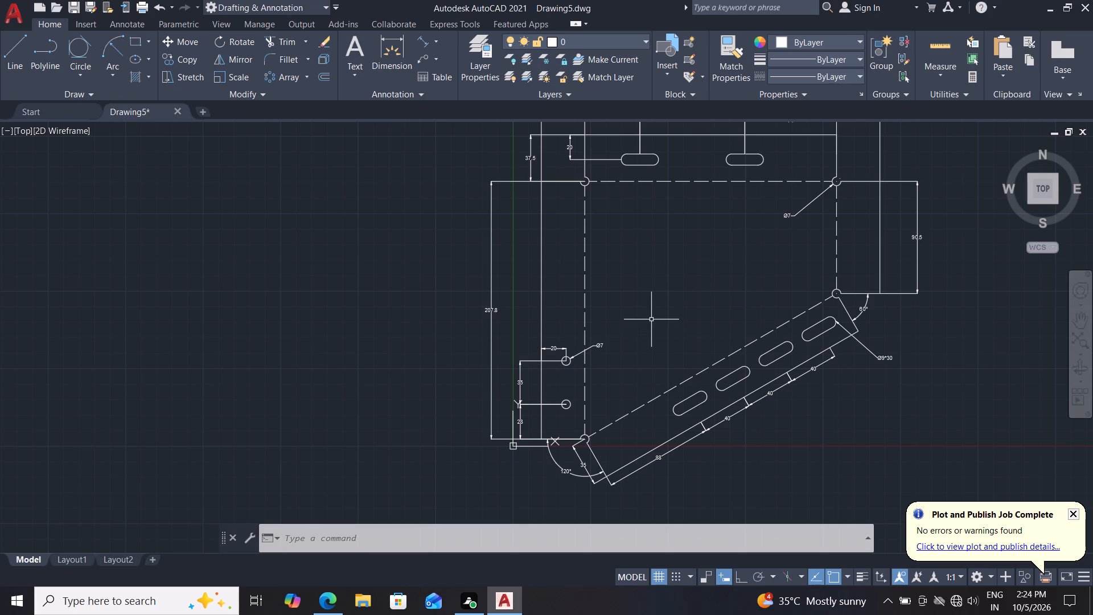
pyautogui.write('ded')
pyautogui.press('Return')
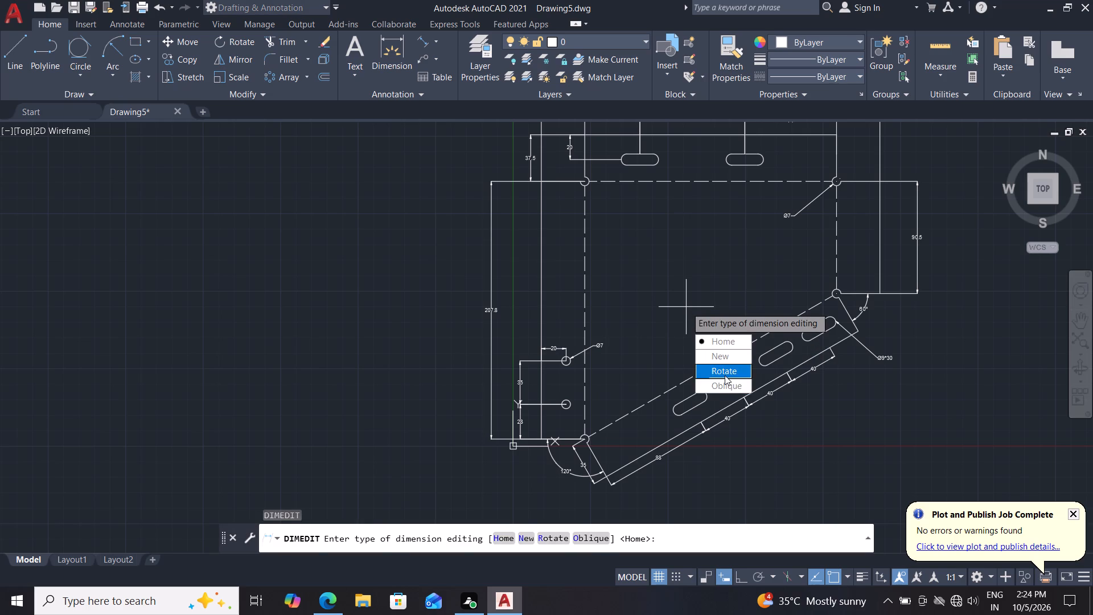
pyautogui.moveTo(725, 375); pyautogui.dragTo(686, 307)
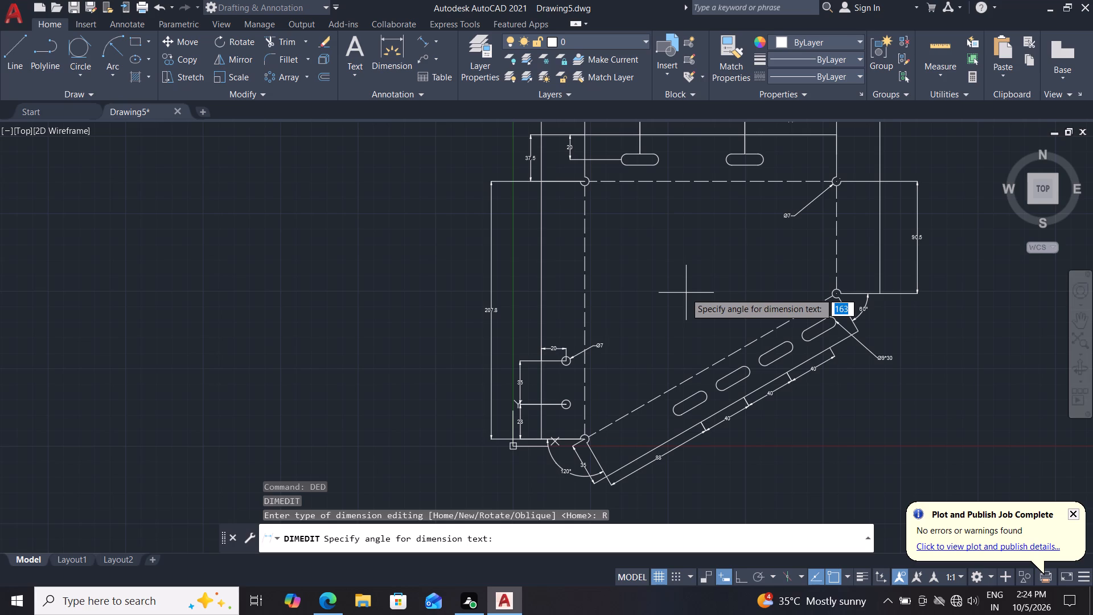
pyautogui.press('9')
pyautogui.press('0')
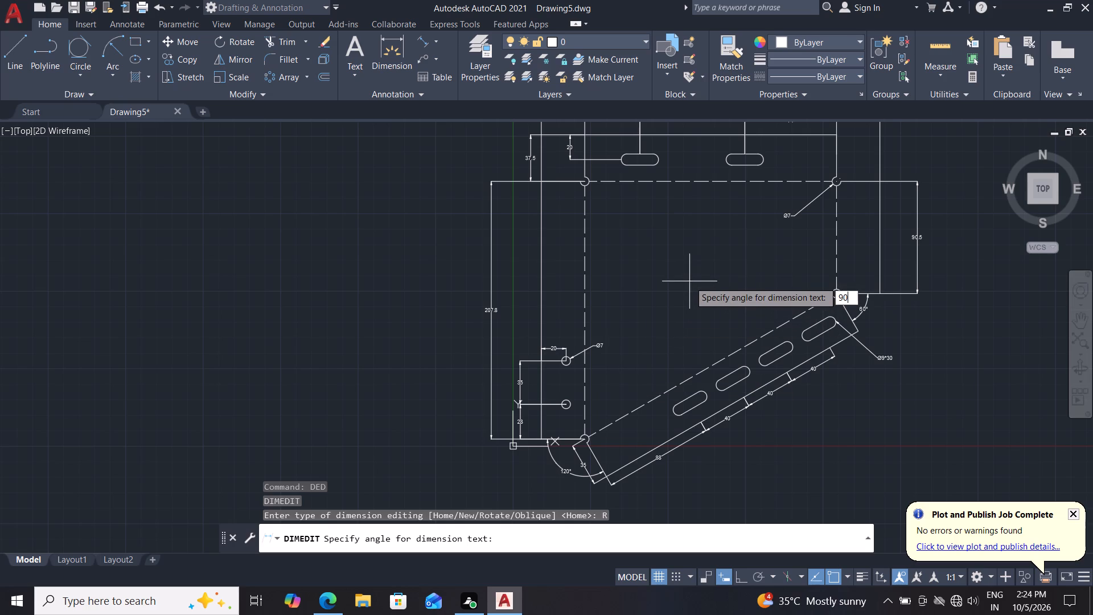
pyautogui.press('Return')
pyautogui.moveTo(688, 289); pyautogui.dragTo(634, 298, button='middle')
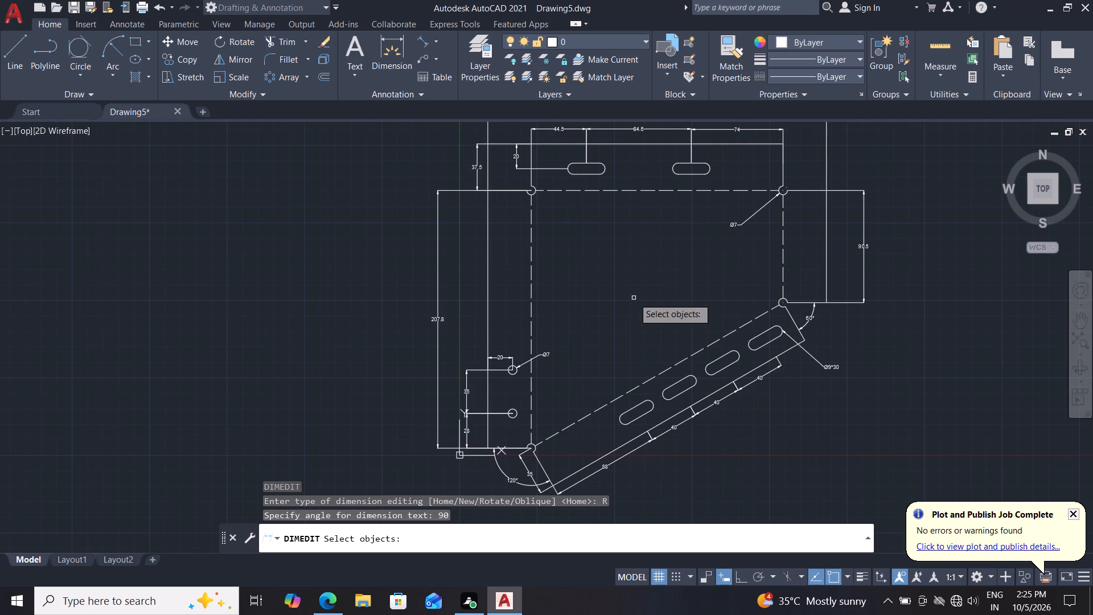
pyautogui.moveTo(693, 295); pyautogui.dragTo(643, 304, button='middle')
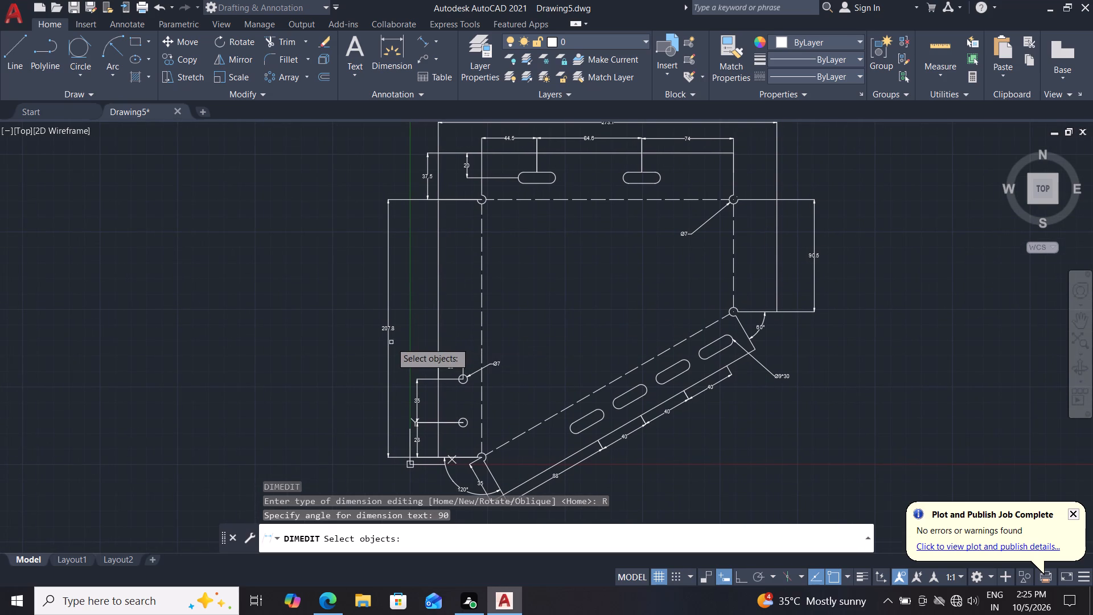
pyautogui.click(389, 329)
pyautogui.moveTo(594, 311); pyautogui.dragTo(600, 289, button='middle')
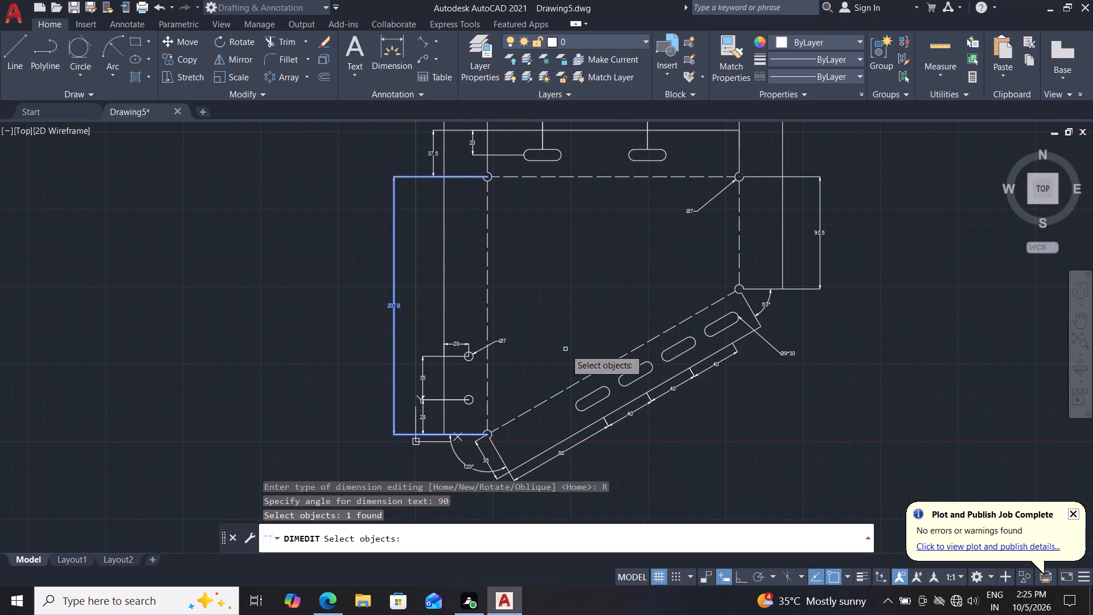
pyautogui.moveTo(565, 348); pyautogui.dragTo(617, 288, button='middle')
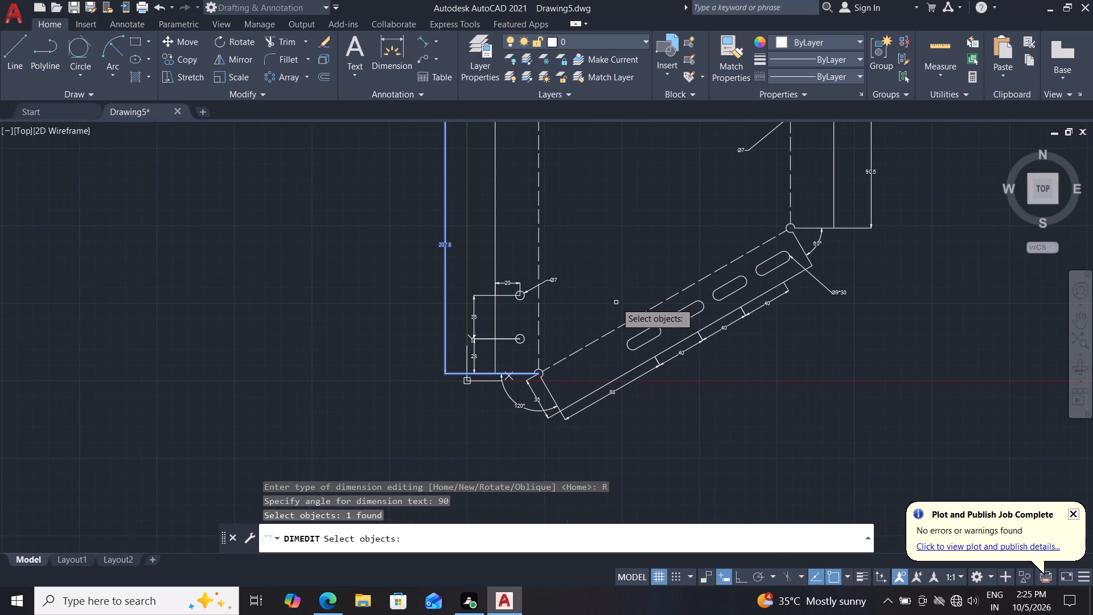
pyautogui.scroll(2, 554, 370)
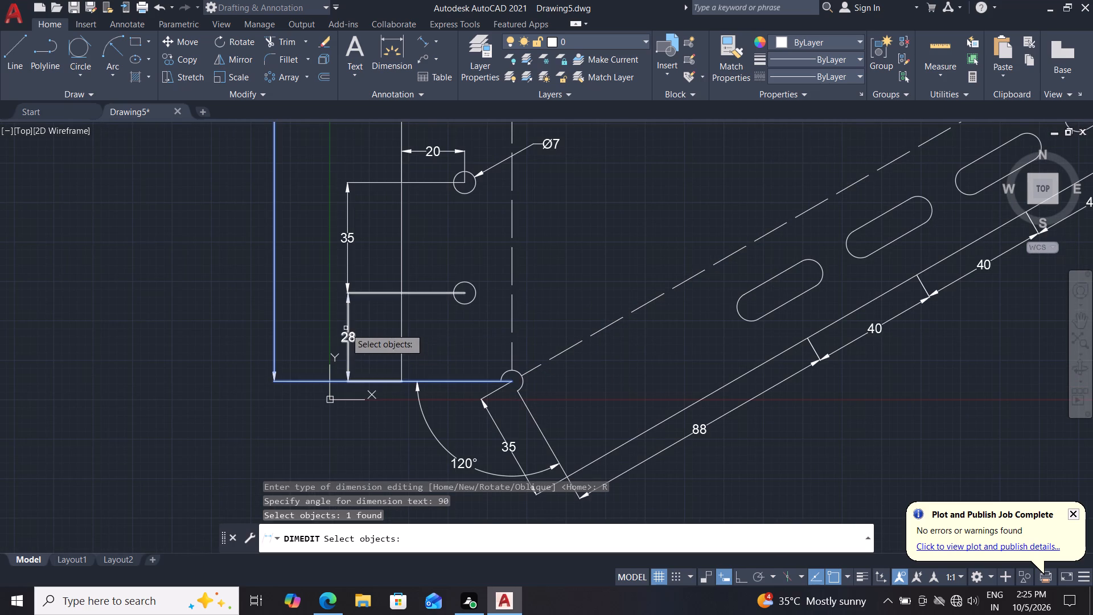
pyautogui.click(346, 328)
pyautogui.click(347, 326)
pyautogui.click(349, 335)
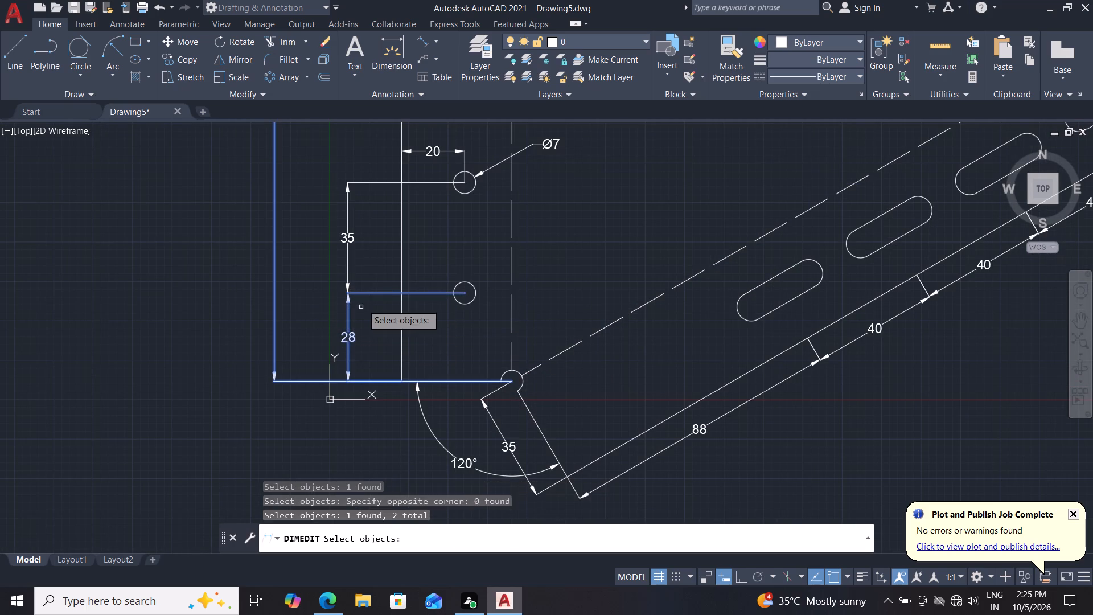
pyautogui.click(352, 233)
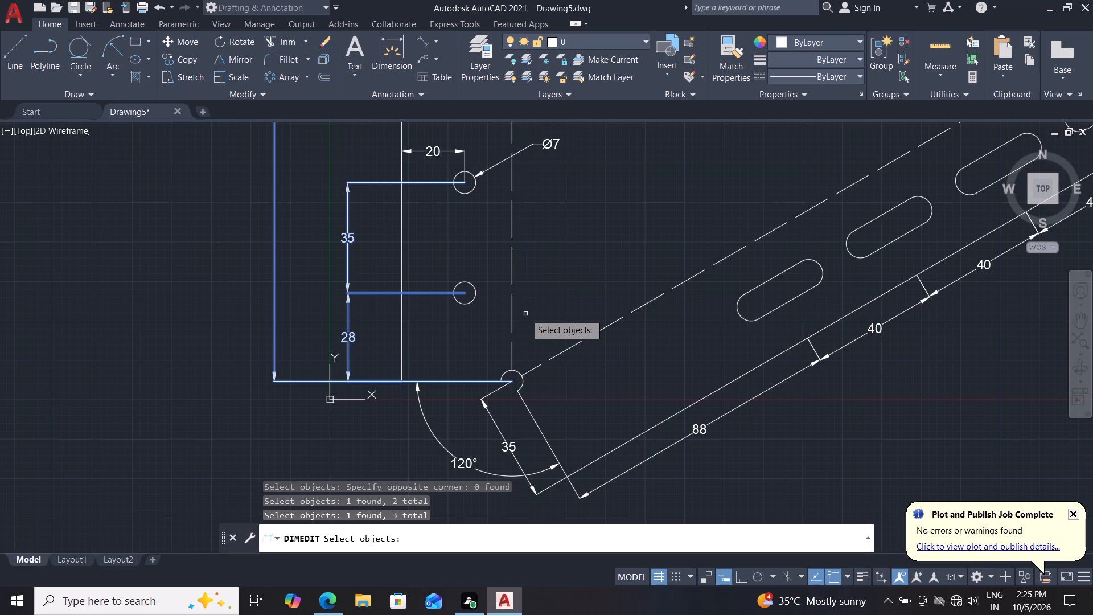
pyautogui.scroll(-2, 606, 285)
pyautogui.moveTo(649, 238); pyautogui.dragTo(629, 277, button='middle')
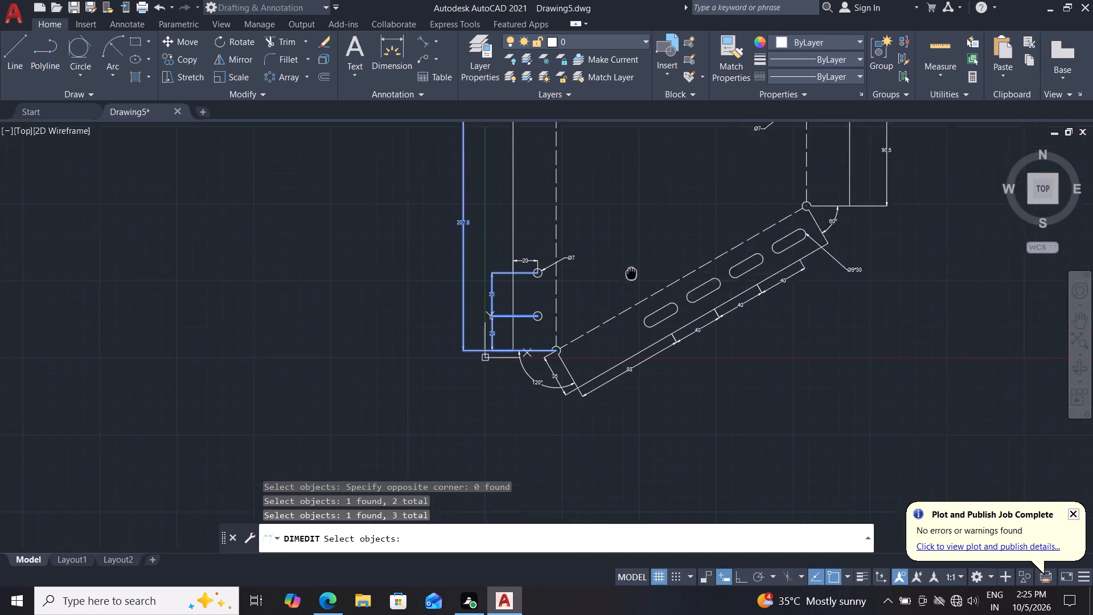
pyautogui.moveTo(629, 277); pyautogui.dragTo(537, 397, button='middle')
pyautogui.click(789, 284)
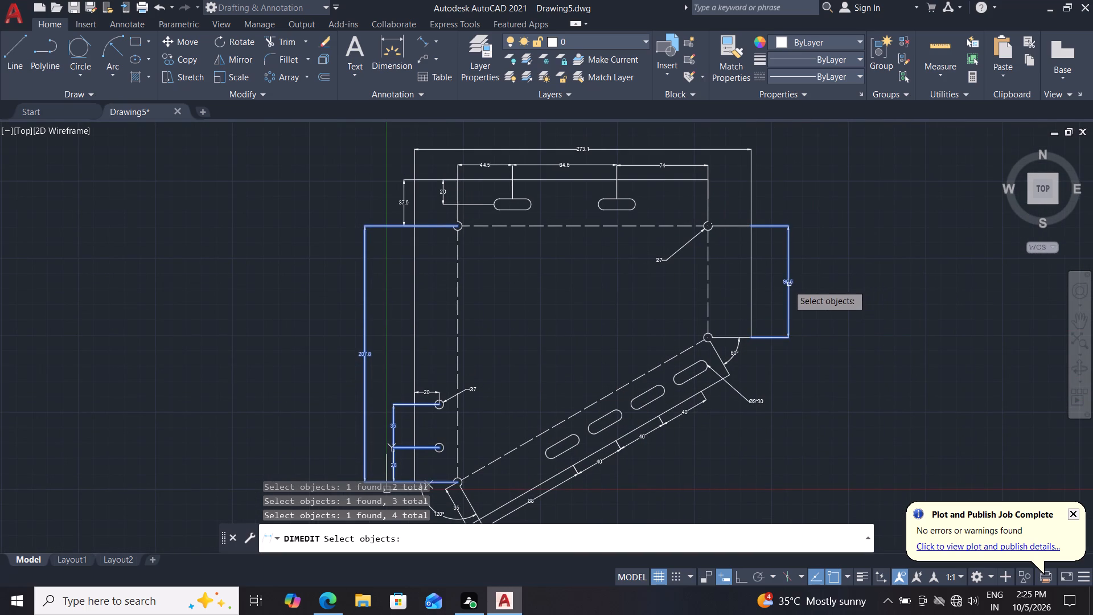
pyautogui.click(405, 200)
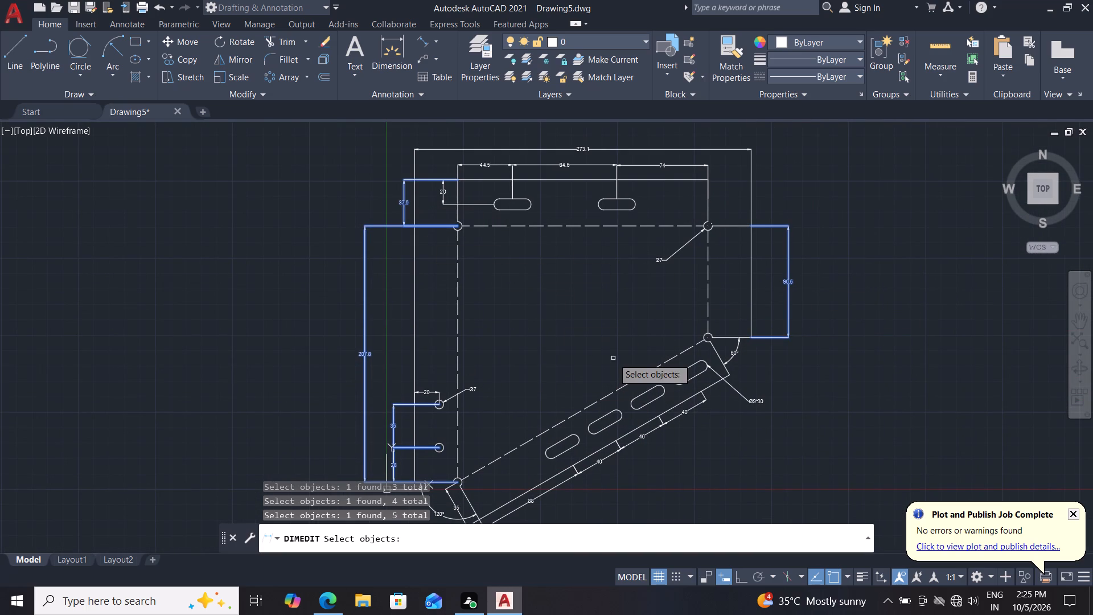
pyautogui.press('Return')
# Modify the Standard dimension style to use an arrow size of 5.
pyautogui.moveTo(572, 379); pyautogui.dragTo(653, 307, button='middle')
pyautogui.scroll(2, 560, 350)
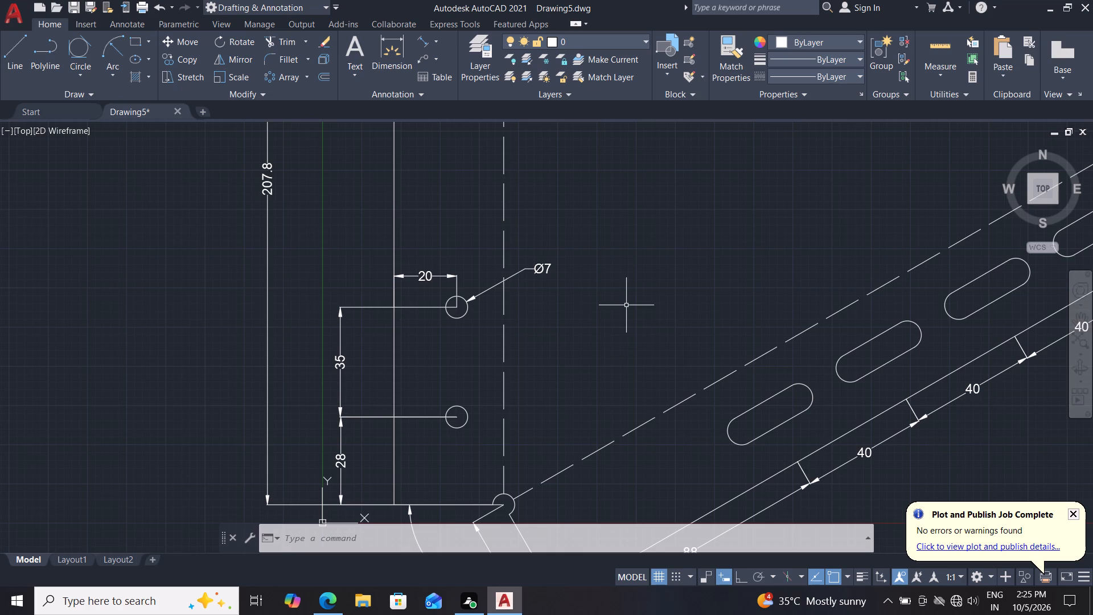
pyautogui.scroll(-3, 619, 304)
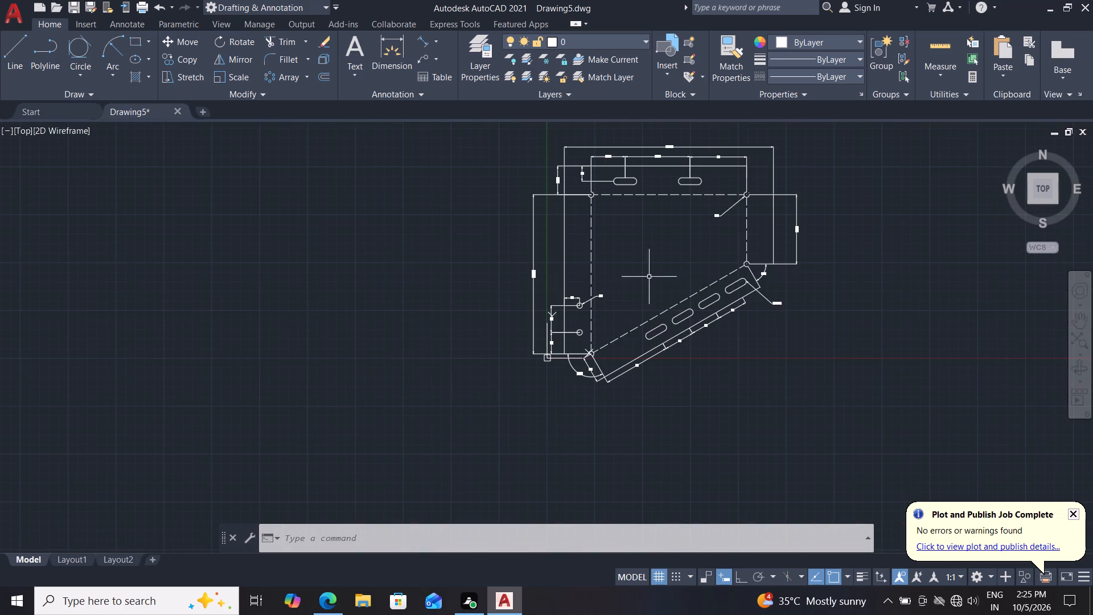
pyautogui.middleClick(651, 276)
pyautogui.scroll(1, 651, 276)
pyautogui.moveTo(700, 233); pyautogui.dragTo(664, 318, button='middle')
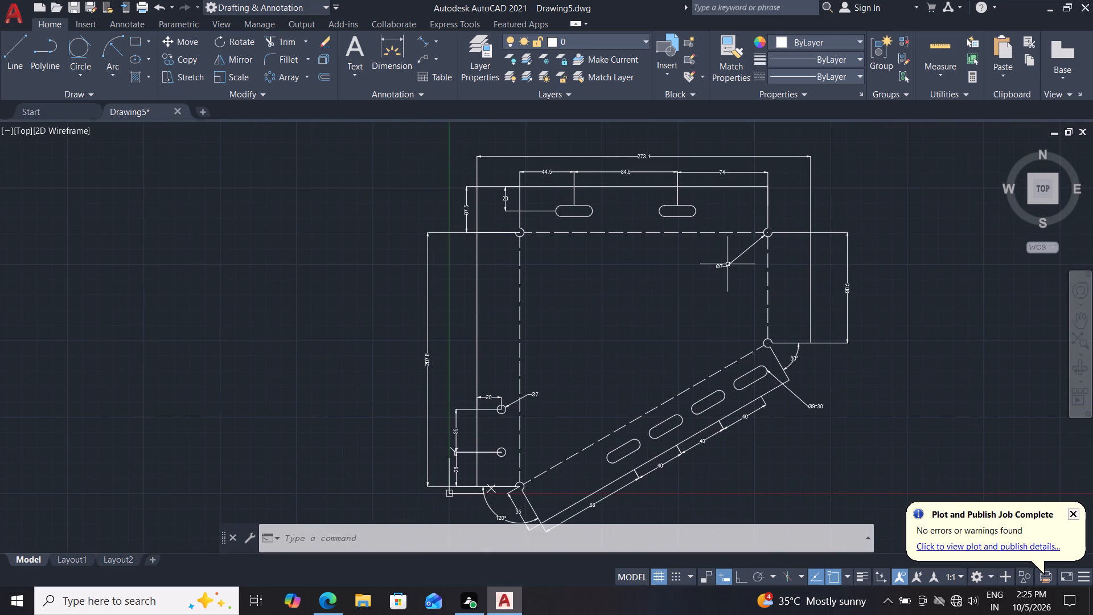
pyautogui.press('d')
pyautogui.press('Return')
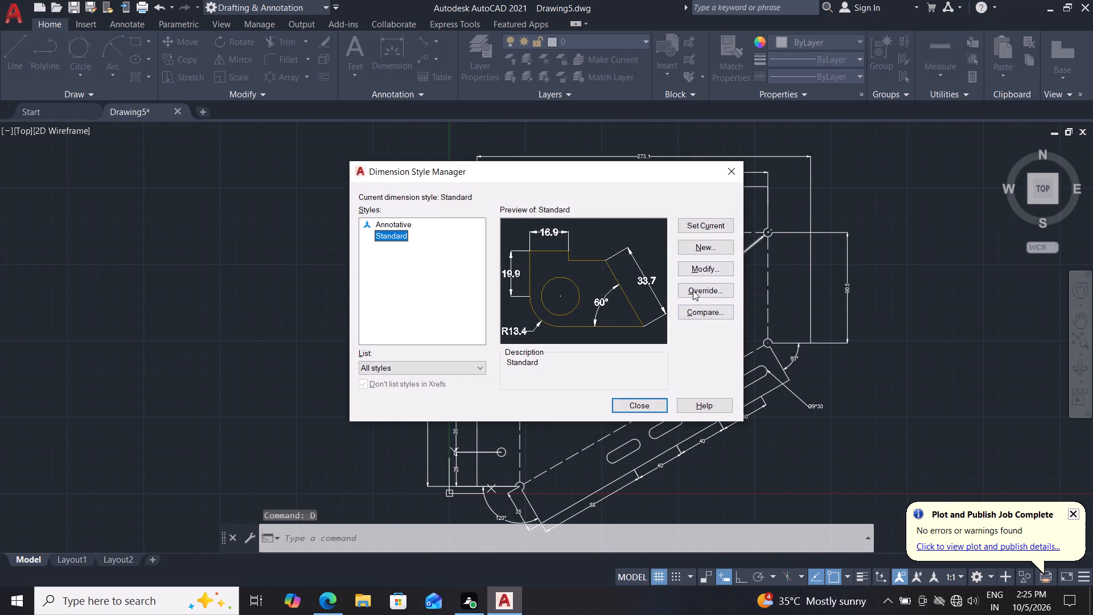
pyautogui.click(710, 268)
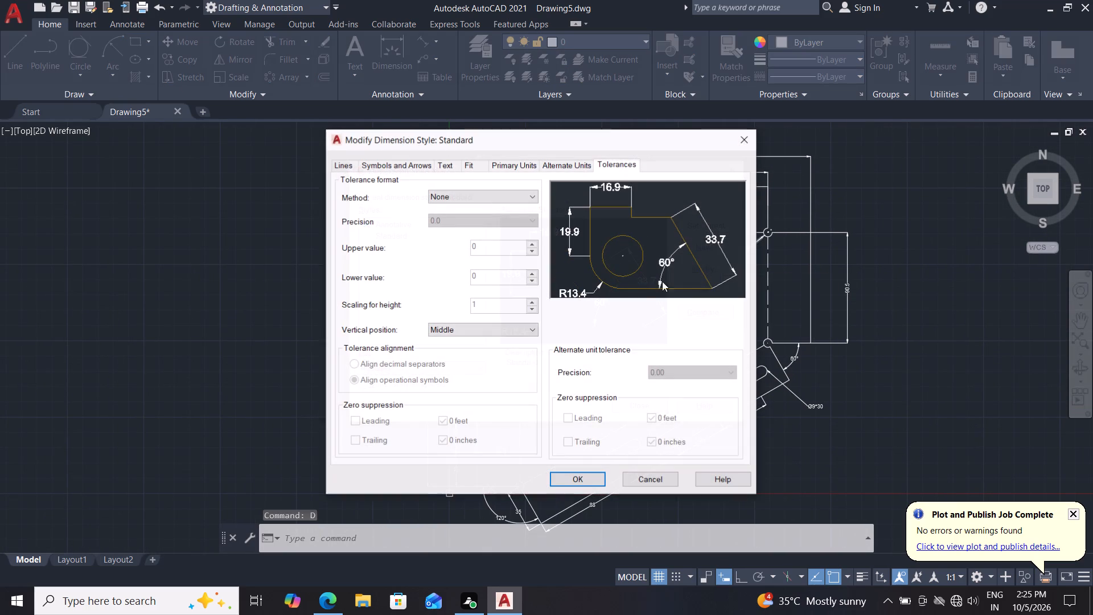
pyautogui.click(384, 162)
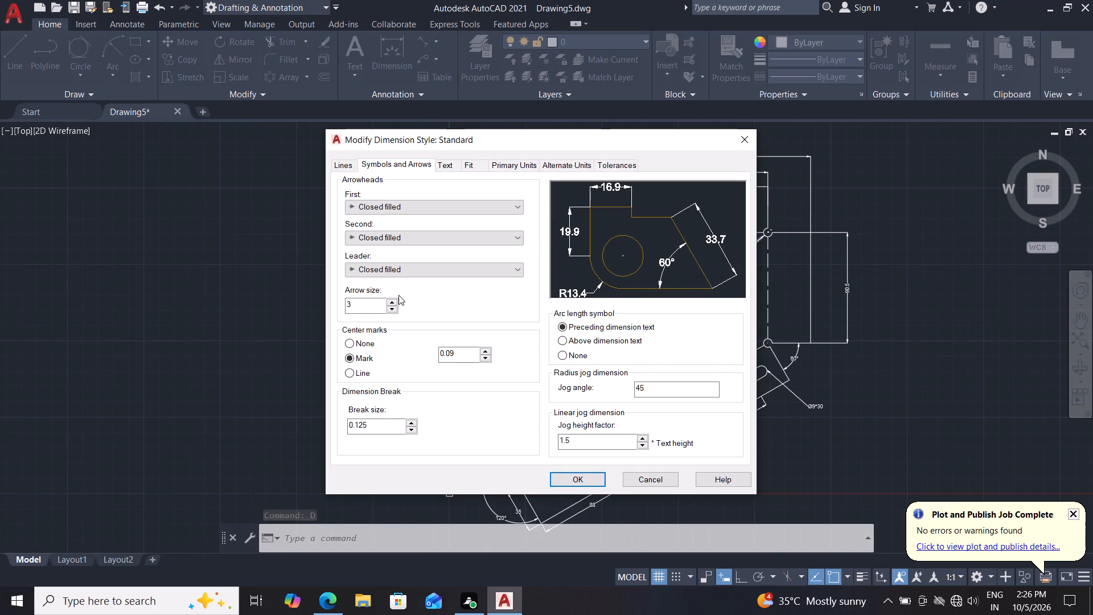
pyautogui.moveTo(373, 303); pyautogui.dragTo(233, 298)
pyautogui.press('5')
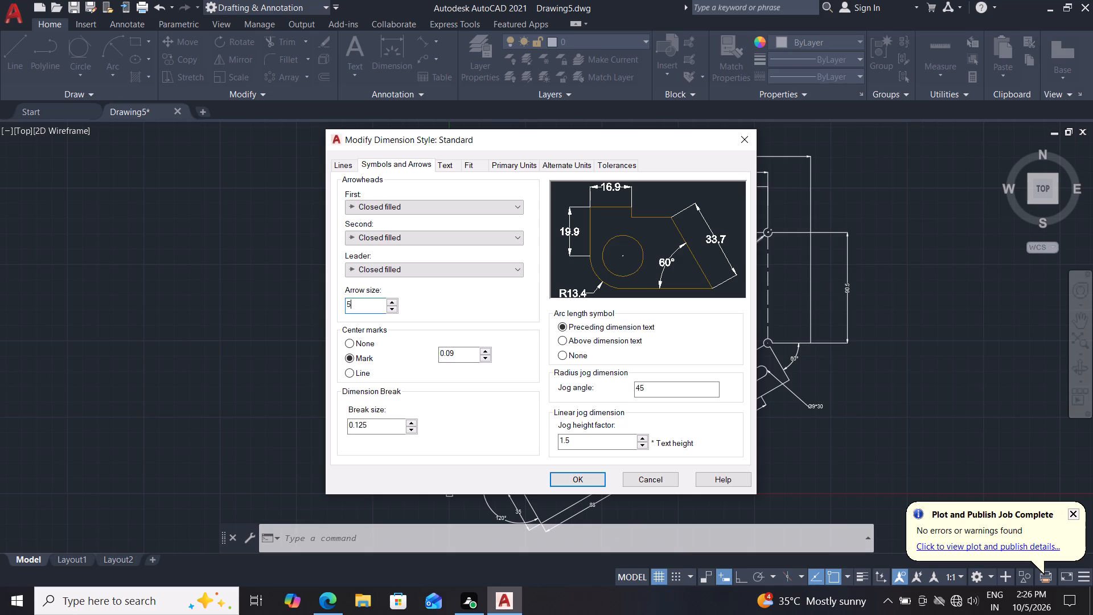
pyautogui.press('Return')
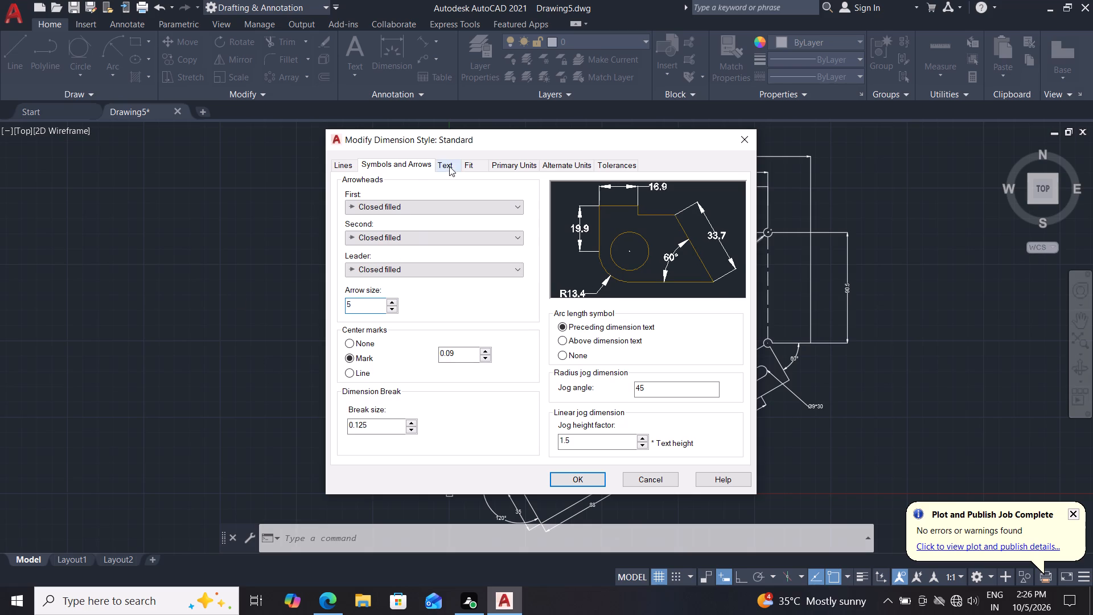
# Set the Standard dimension style's text height to 5 and apply the style changes to the drawing.
pyautogui.click(448, 166)
pyautogui.moveTo(502, 266); pyautogui.dragTo(404, 276)
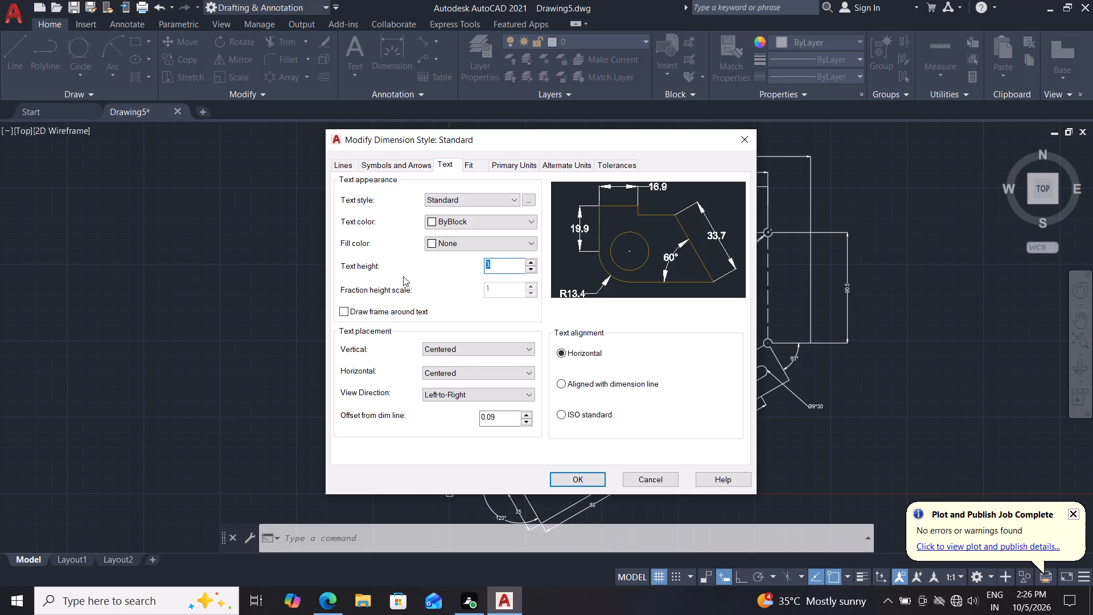
pyautogui.press('5')
pyautogui.press('Return')
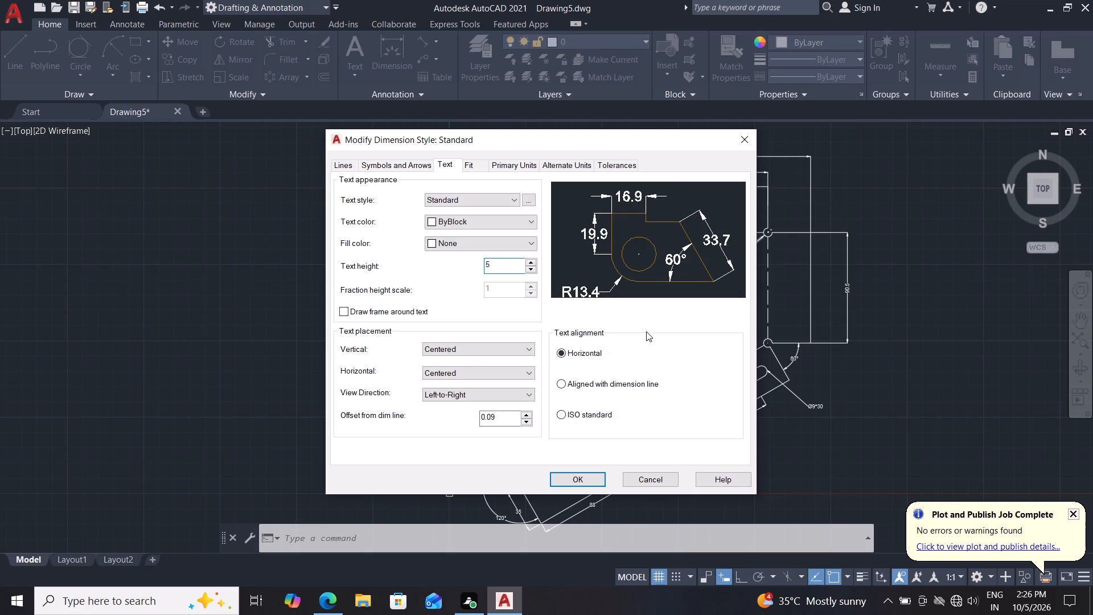
pyautogui.click(564, 475)
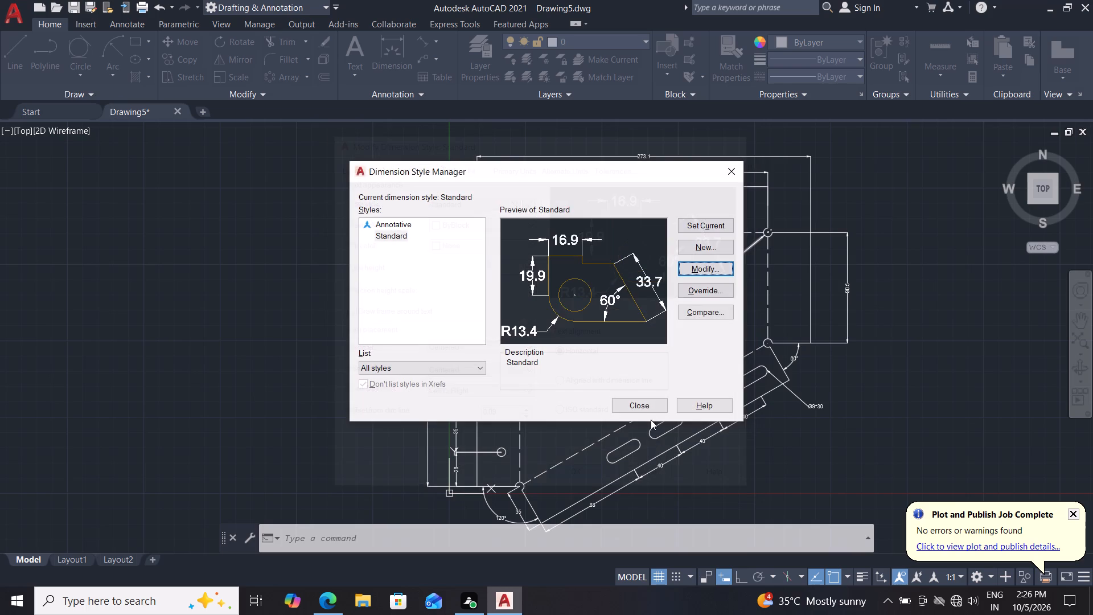
pyautogui.click(648, 411)
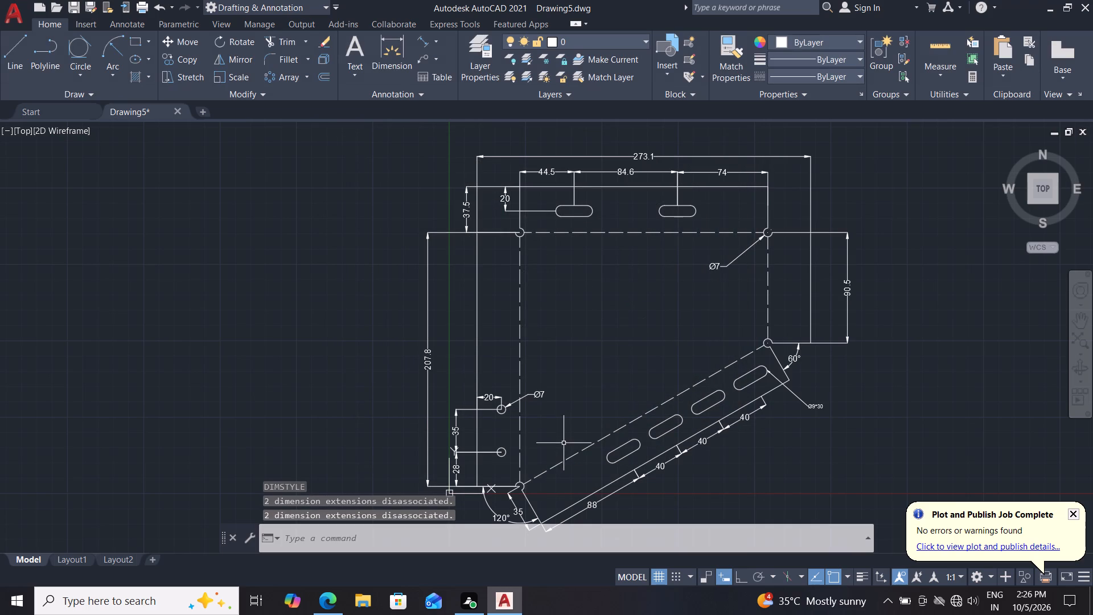
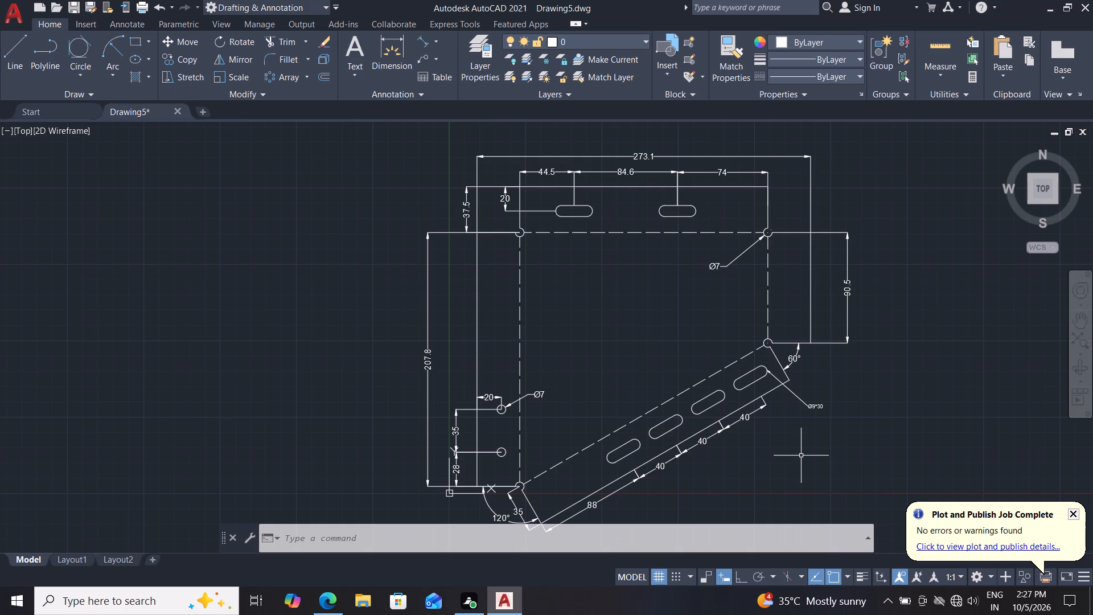
# Copy the entire dimensioned flat pattern horizontally about 451 mm along positive X, with Ortho on.
pyautogui.moveTo(606, 429); pyautogui.dragTo(611, 402, button='middle')
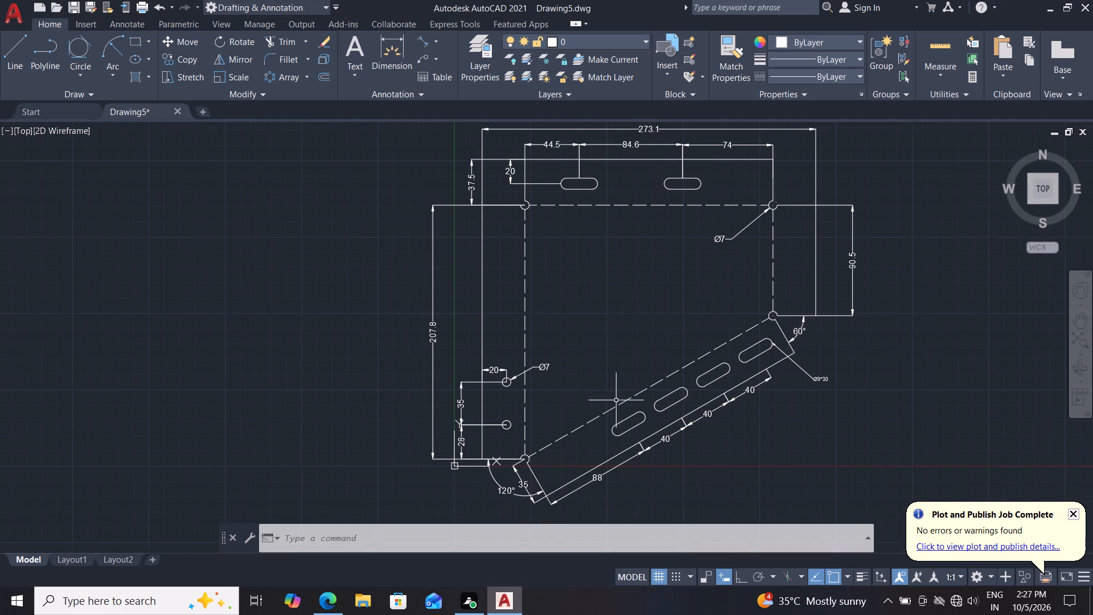
pyautogui.moveTo(646, 376); pyautogui.dragTo(589, 407, button='middle')
pyautogui.scroll(-2, 627, 398)
pyautogui.scroll(2, 697, 347)
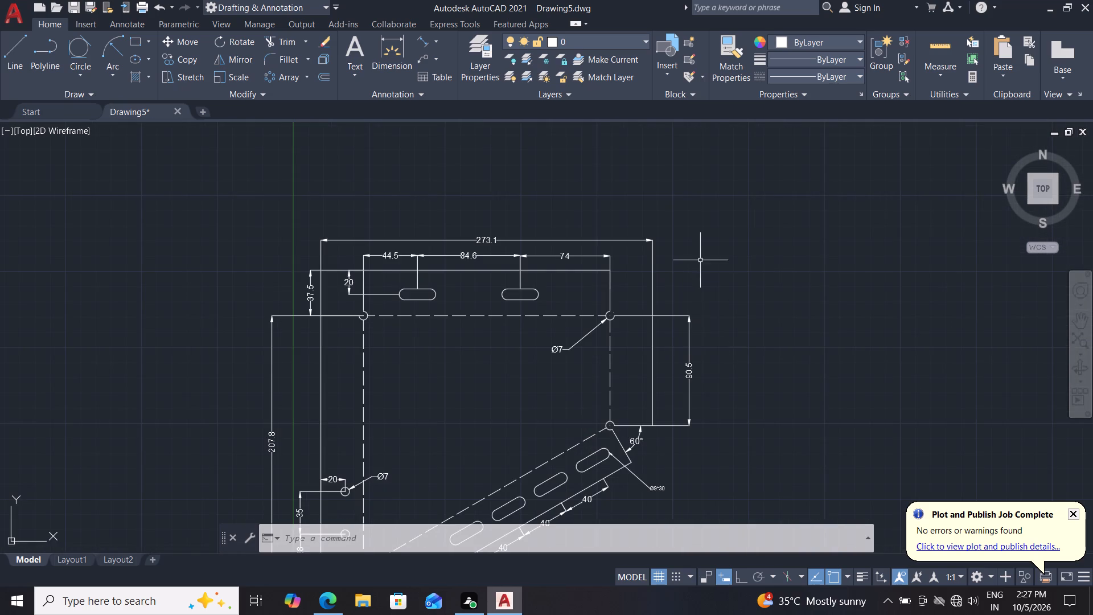
pyautogui.scroll(-2, 700, 260)
pyautogui.click(733, 218)
pyautogui.click(513, 437)
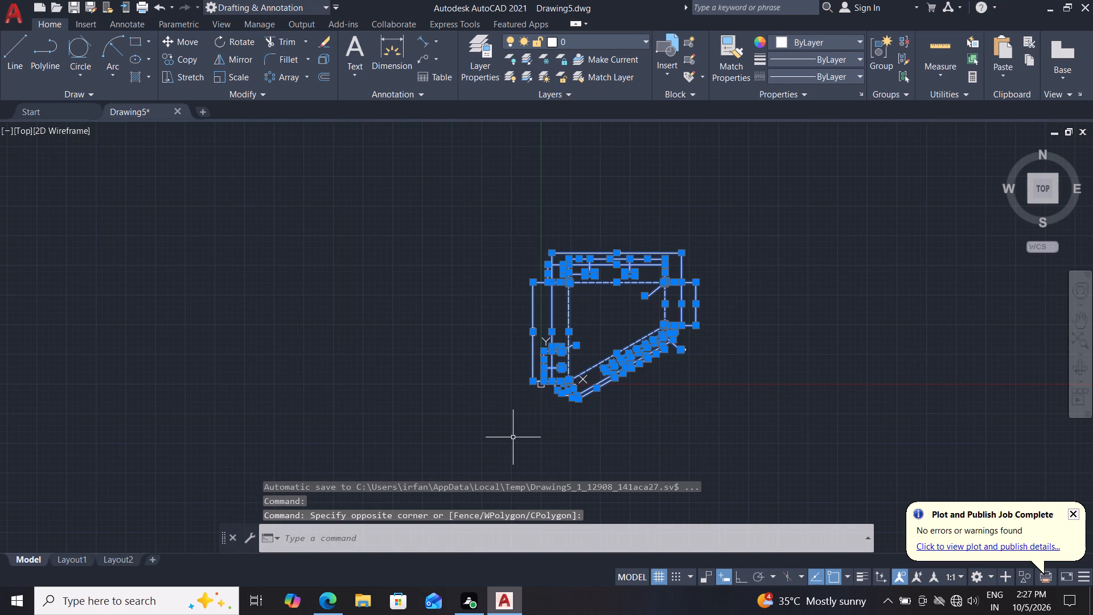
pyautogui.press('c')
pyautogui.press('o')
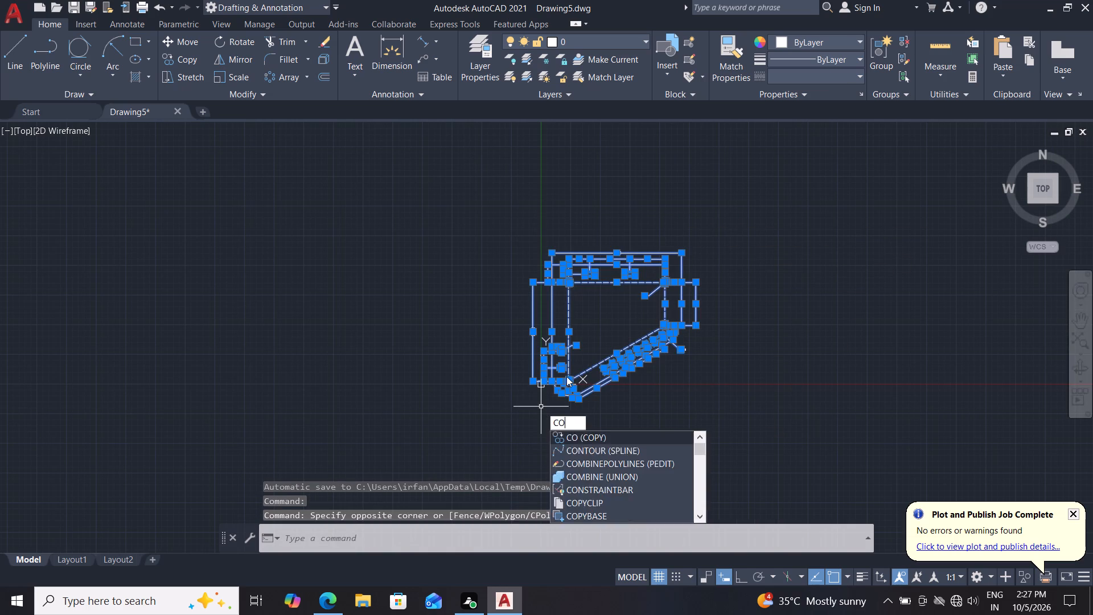
pyautogui.press('Return')
pyautogui.click(606, 313)
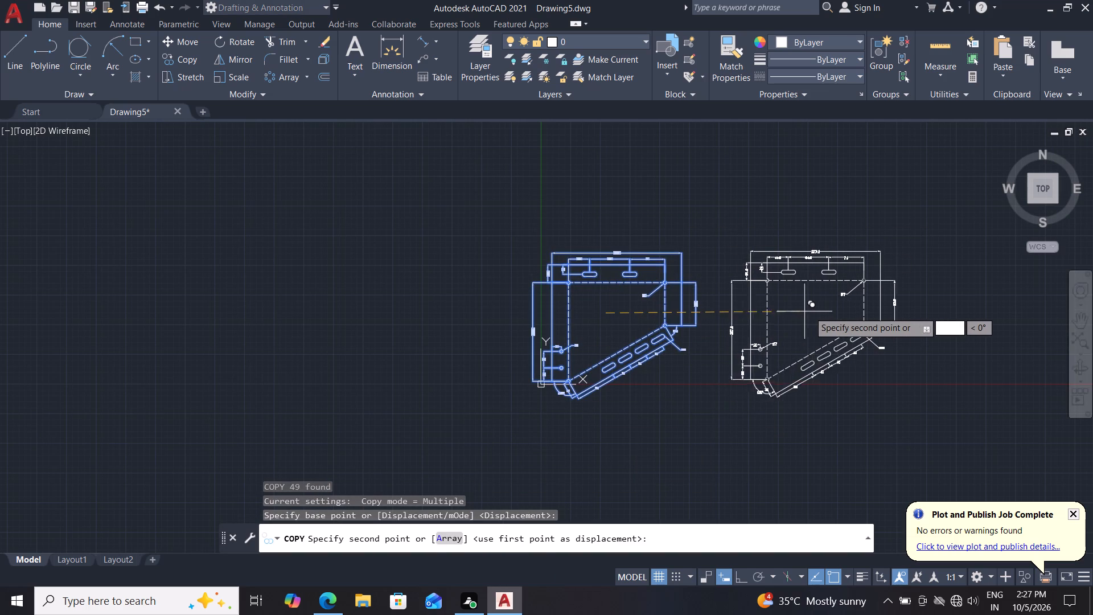
pyautogui.press('F8')
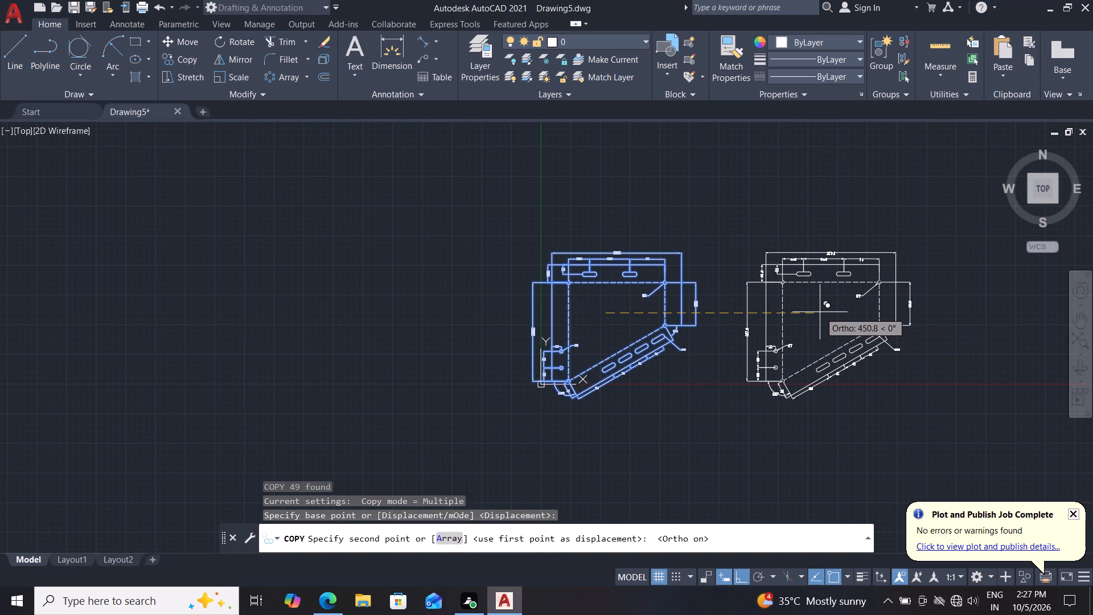
pyautogui.click(820, 312)
pyautogui.press('Escape')
# In the copied pattern, delete the 90.5 dimension, the Ø9*30 slot leader and the 60° angular dimension.
pyautogui.scroll(1, 756, 401)
pyautogui.scroll(1, 539, 393)
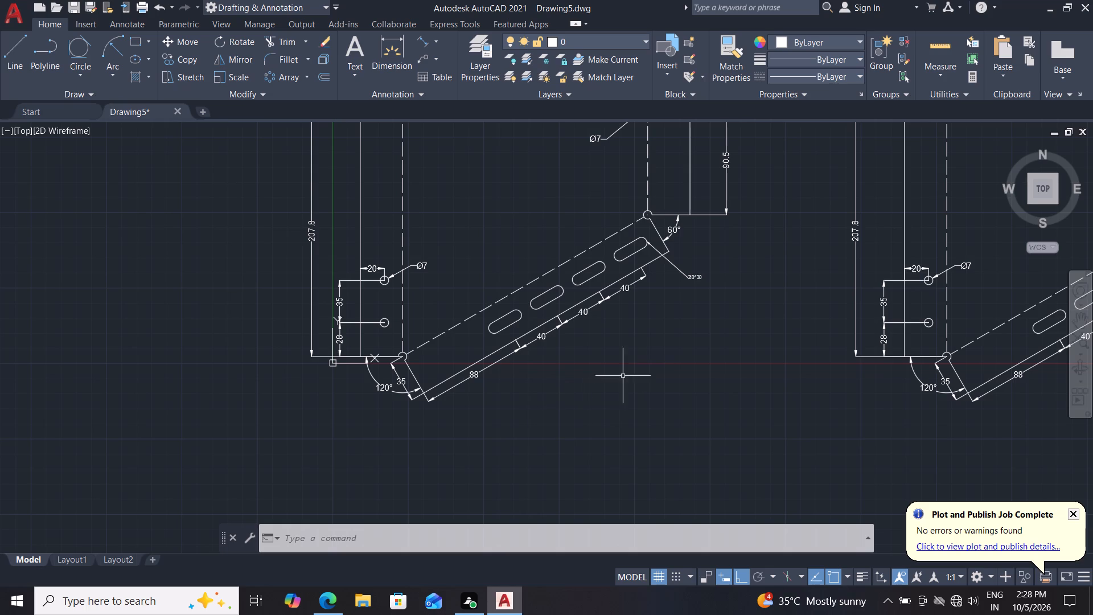
pyautogui.moveTo(618, 382); pyautogui.dragTo(593, 436, button='middle')
pyautogui.scroll(1, 659, 391)
pyautogui.moveTo(651, 394); pyautogui.dragTo(638, 400, button='middle')
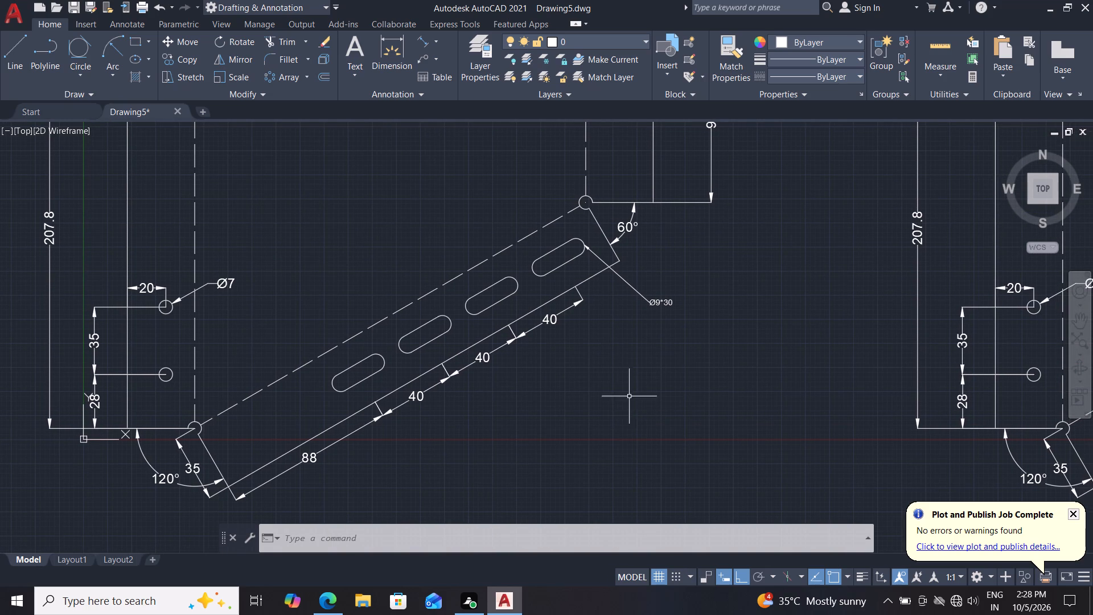
pyautogui.moveTo(646, 382); pyautogui.dragTo(658, 367, button='middle')
pyautogui.moveTo(636, 382); pyautogui.dragTo(613, 452, button='middle')
pyautogui.scroll(-2, 689, 398)
pyautogui.moveTo(738, 394); pyautogui.dragTo(642, 395, button='middle')
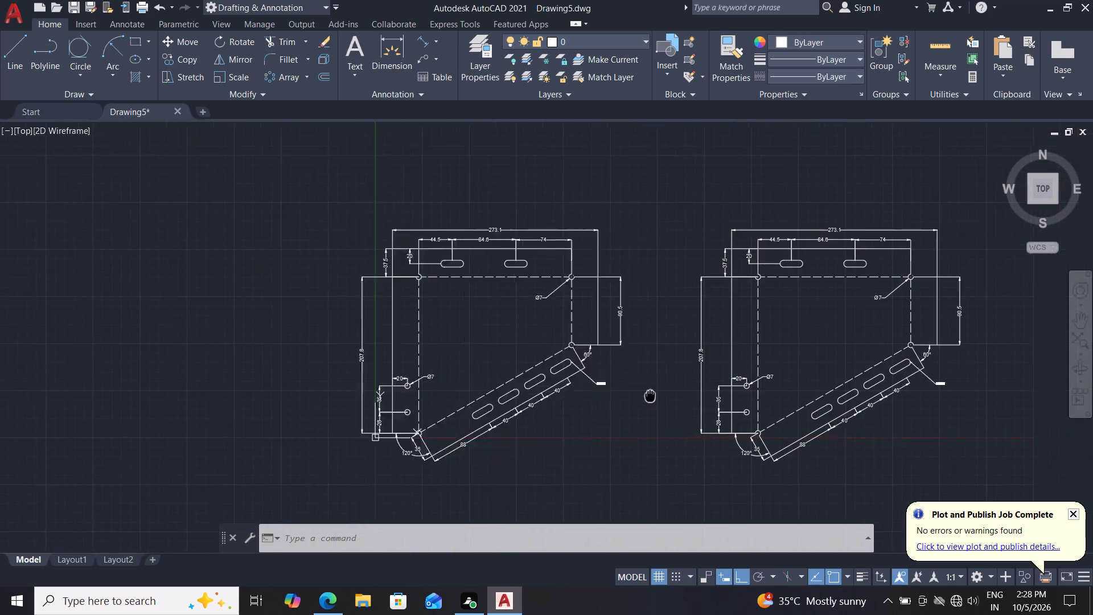
pyautogui.moveTo(642, 395); pyautogui.dragTo(515, 410, button='middle')
pyautogui.scroll(2, 898, 384)
pyautogui.moveTo(728, 241); pyautogui.dragTo(684, 263)
pyautogui.click(605, 295)
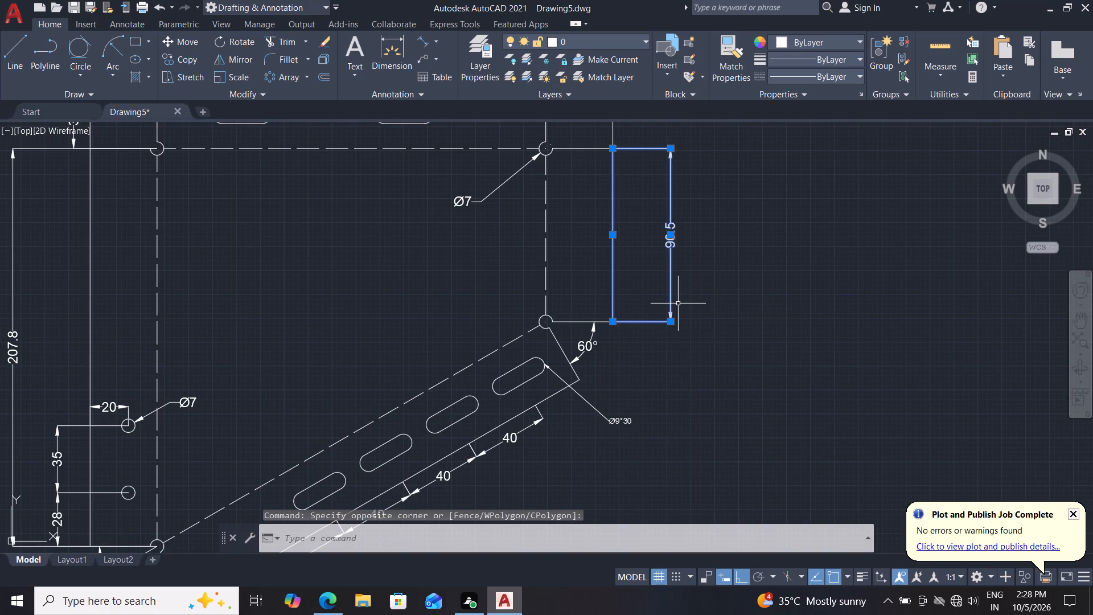
pyautogui.press('Escape')
pyautogui.moveTo(721, 248); pyautogui.dragTo(713, 251)
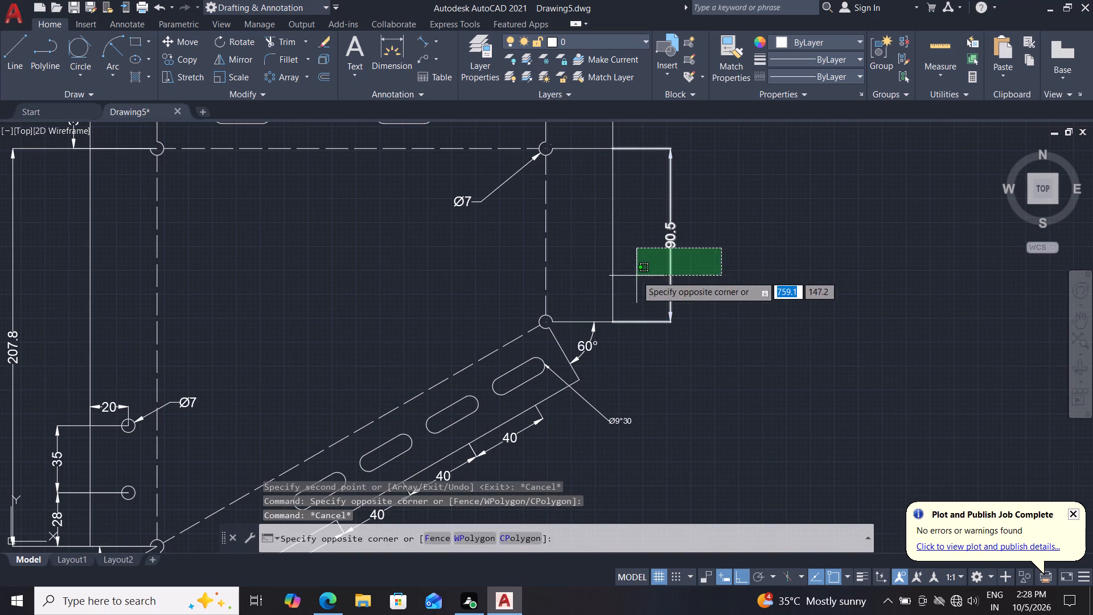
pyautogui.moveTo(636, 276); pyautogui.dragTo(643, 277)
pyautogui.press('Delete')
pyautogui.click(611, 415)
pyautogui.click(598, 443)
pyautogui.press('Delete')
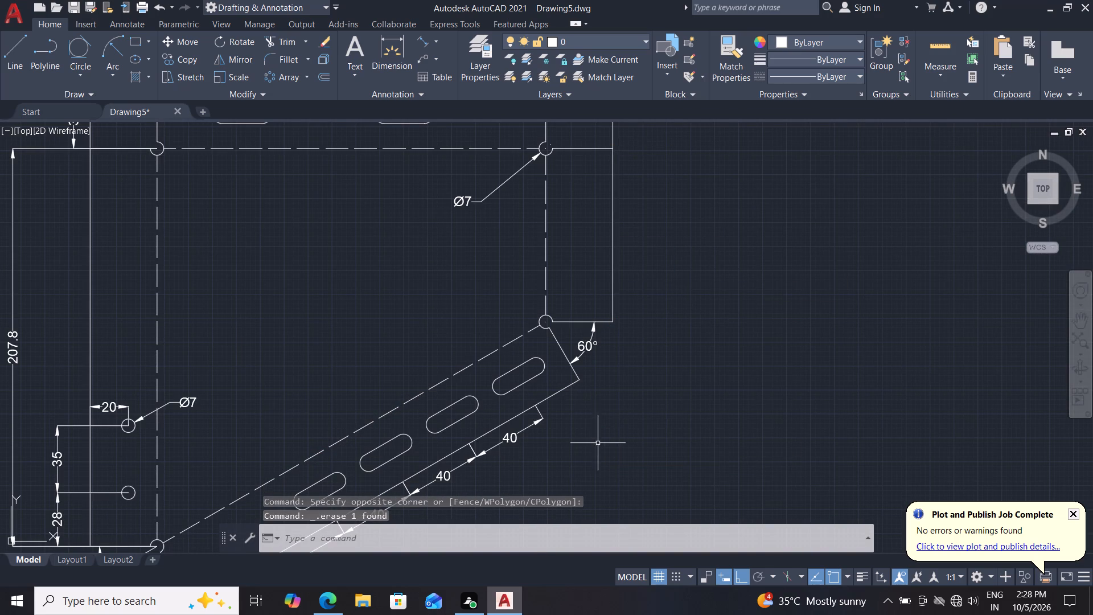
pyautogui.moveTo(592, 342); pyautogui.dragTo(585, 344)
pyautogui.press('Delete')
# Delete the three 40 spacing dimensions plus the 88 and 35 aligned dimensions from the copy's angled flange.
pyautogui.moveTo(584, 417); pyautogui.dragTo(590, 411, button='middle')
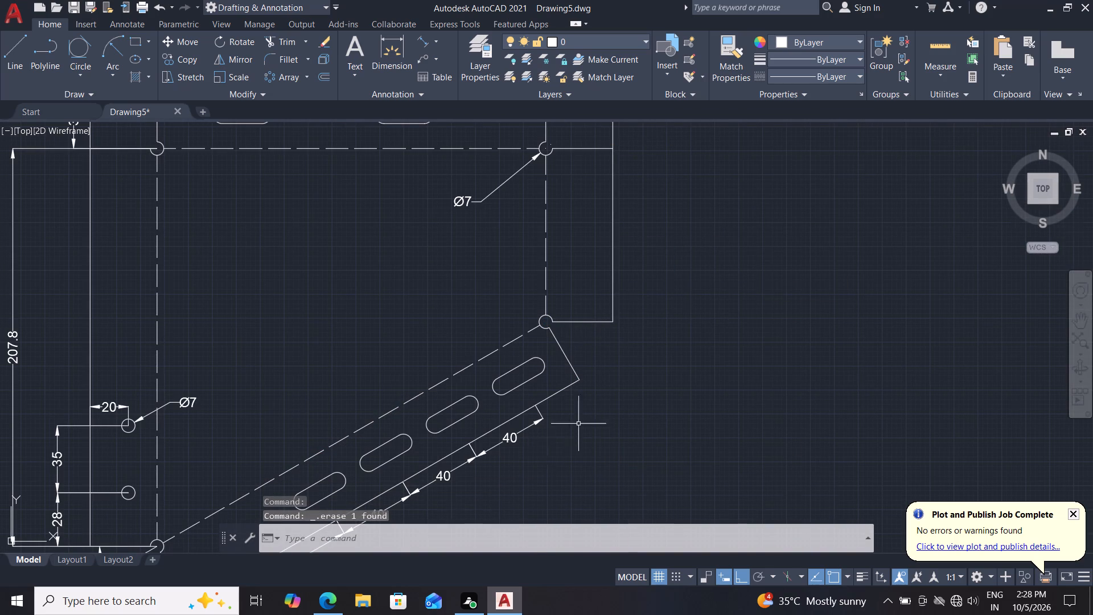
pyautogui.moveTo(590, 411); pyautogui.dragTo(649, 335, button='middle')
pyautogui.click(586, 348)
pyautogui.click(499, 398)
pyautogui.press('Delete')
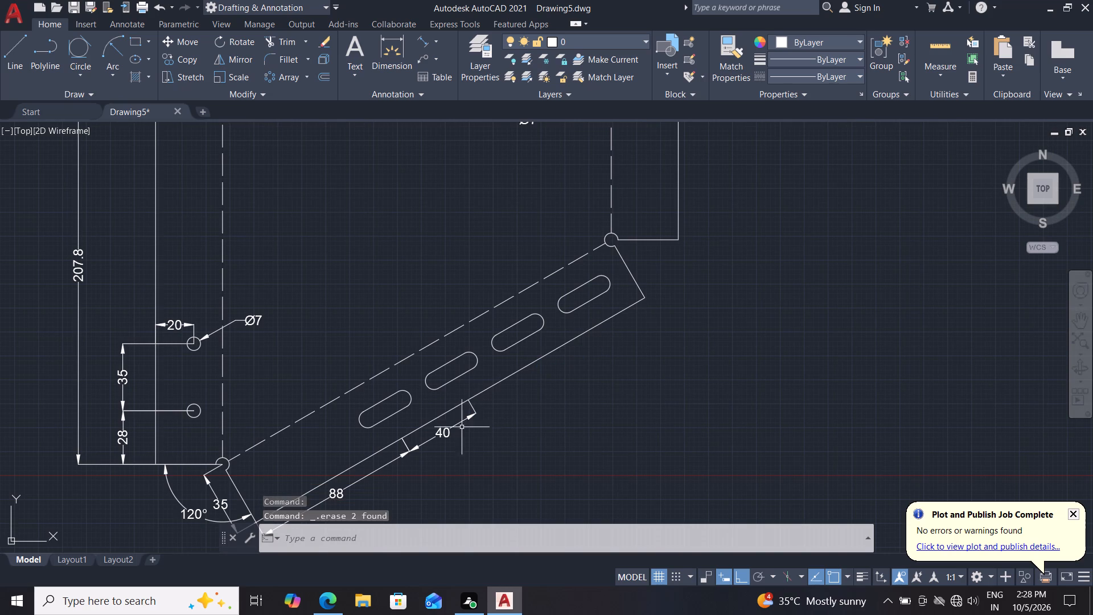
pyautogui.click(452, 433)
pyautogui.press('Delete')
pyautogui.click(435, 436)
pyautogui.press('Delete')
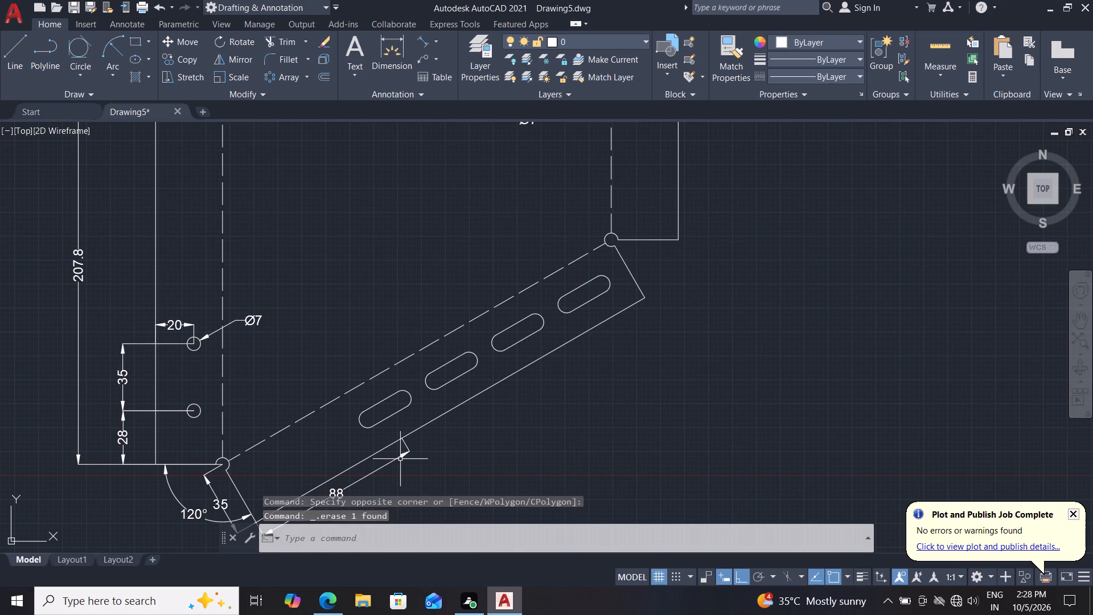
pyautogui.click(400, 459)
pyautogui.press('Delete')
pyautogui.moveTo(409, 467); pyautogui.dragTo(499, 432, button='middle')
pyautogui.click(306, 460)
pyautogui.press('Delete')
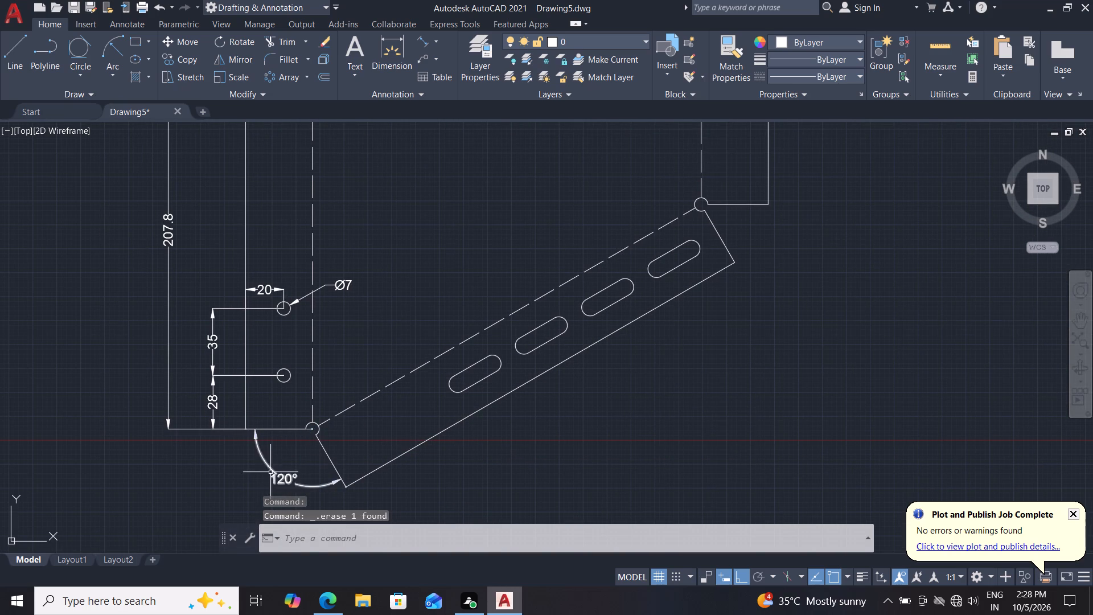
# Delete the 120° angular dimension and the vertical 28 and 207.8 dimensions from the copied pattern.
pyautogui.click(264, 473)
pyautogui.moveTo(271, 471); pyautogui.dragTo(282, 467)
pyautogui.click(285, 462)
pyautogui.press('Delete')
pyautogui.click(262, 475)
pyautogui.press('Delete')
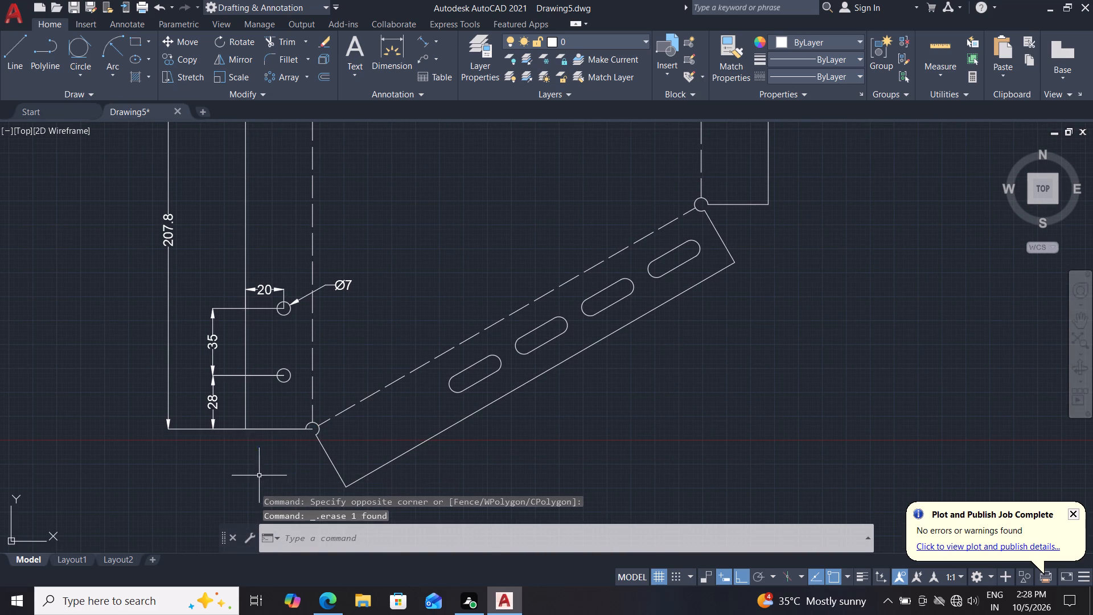
pyautogui.moveTo(222, 416); pyautogui.dragTo(211, 423)
pyautogui.press('Delete')
pyautogui.press('Delete')
pyautogui.click(179, 446)
pyautogui.press('Delete')
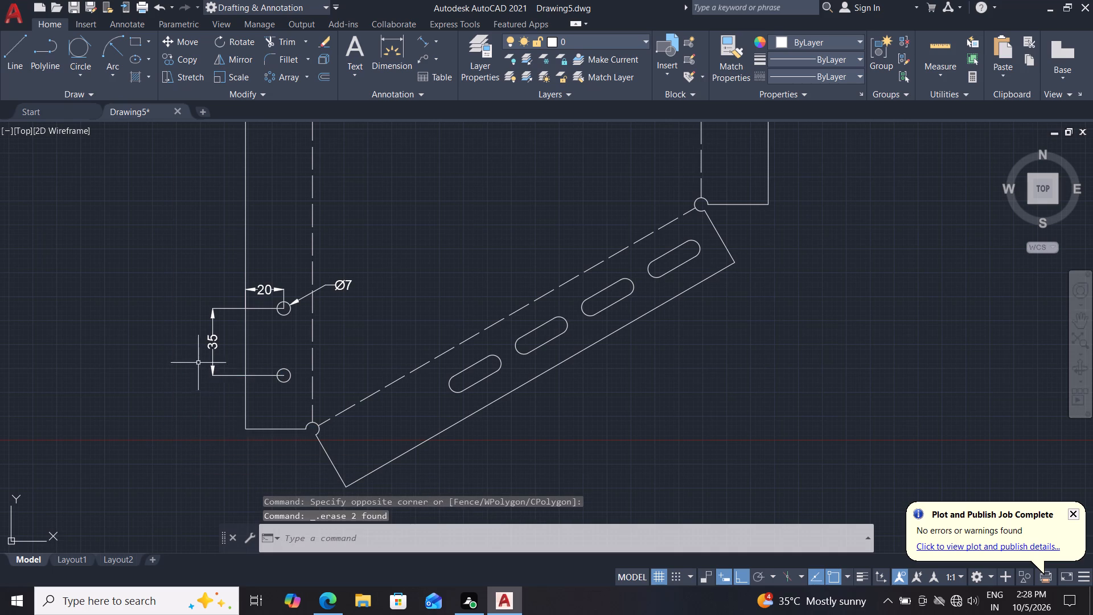
# Delete the 35, 20 and Ø7 dimensions of the two holes in the copy's left flange.
pyautogui.moveTo(220, 340); pyautogui.dragTo(215, 356)
pyautogui.press('Delete')
pyautogui.press('Delete')
pyautogui.click(174, 399)
pyautogui.press('Delete')
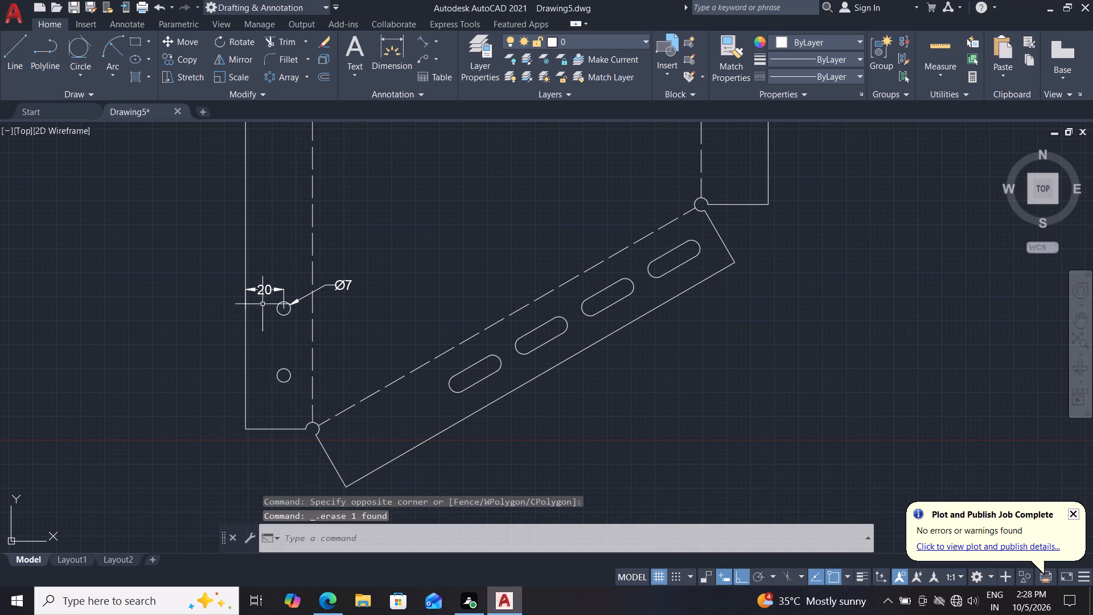
pyautogui.click(269, 292)
pyautogui.press('Delete')
pyautogui.click(348, 281)
pyautogui.press('Delete')
# Delete the Ø7 dimension of the upper-right corner relief in the copied pattern.
pyautogui.moveTo(448, 239); pyautogui.dragTo(441, 315, button='middle')
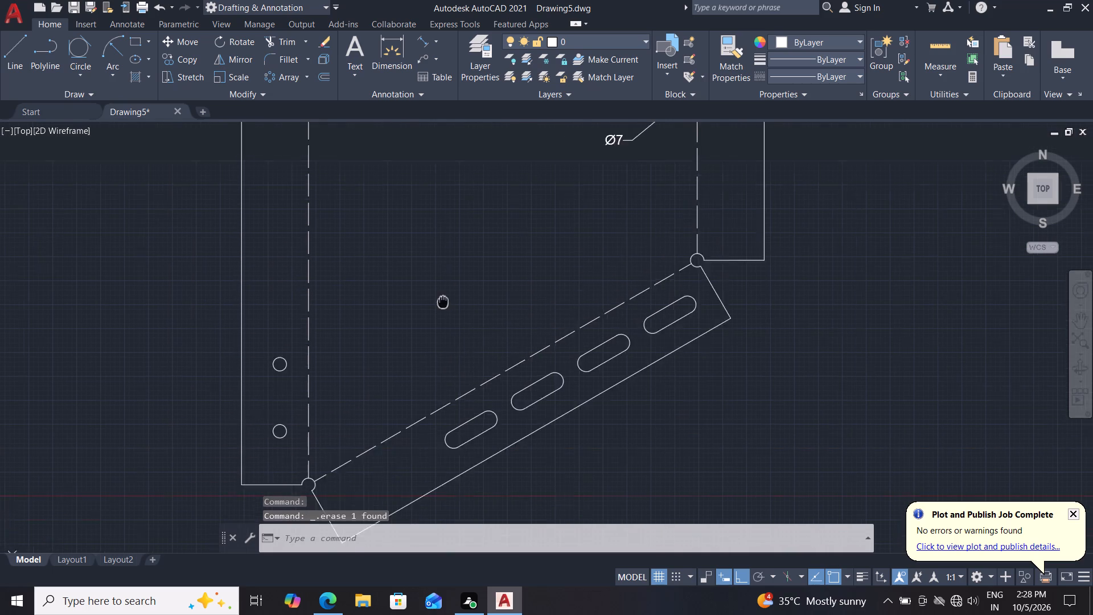
pyautogui.moveTo(441, 315); pyautogui.dragTo(431, 389, button='middle')
pyautogui.moveTo(623, 205); pyautogui.dragTo(620, 218)
pyautogui.press('Delete')
pyautogui.click(552, 276)
pyautogui.moveTo(540, 286); pyautogui.dragTo(537, 295, button='middle')
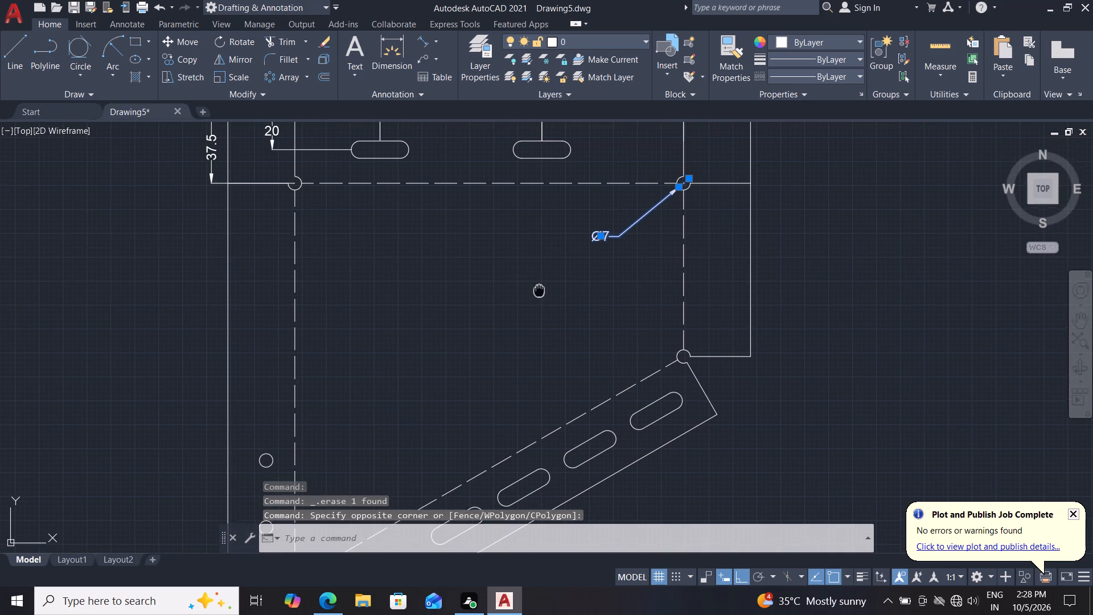
pyautogui.moveTo(537, 295); pyautogui.dragTo(528, 315, button='middle')
pyautogui.press('Delete')
pyautogui.press('Delete')
# Delete the horizontal 273.1, 44.5, 84.6 and 74 dimensions above the copy's top flange.
pyautogui.moveTo(401, 309); pyautogui.dragTo(441, 367, button='middle')
pyautogui.scroll(-1, 419, 397)
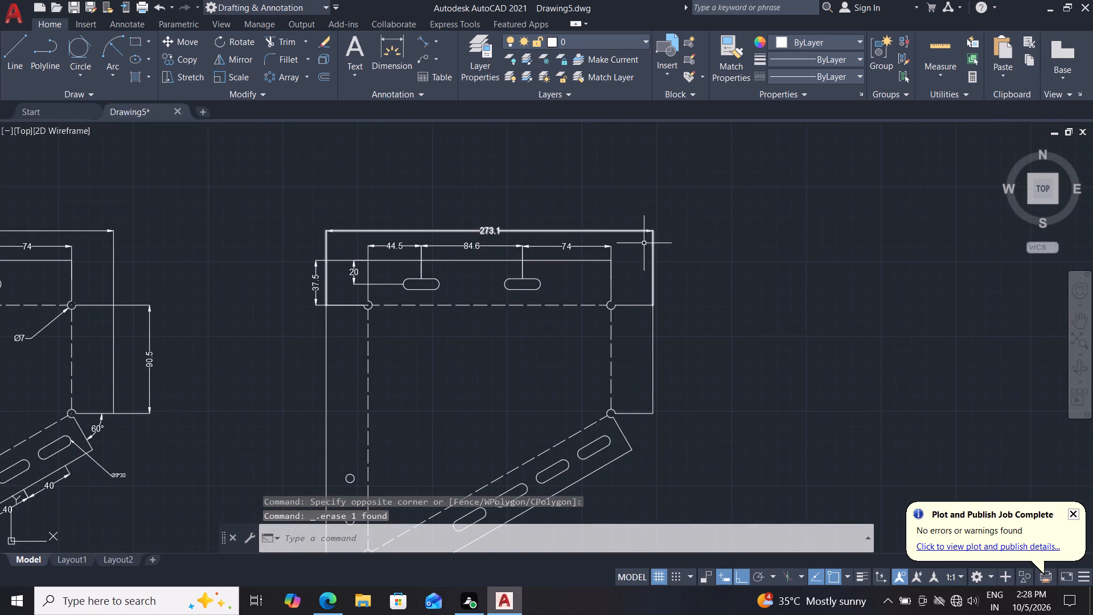
pyautogui.scroll(2, 638, 256)
pyautogui.moveTo(697, 176); pyautogui.dragTo(688, 181)
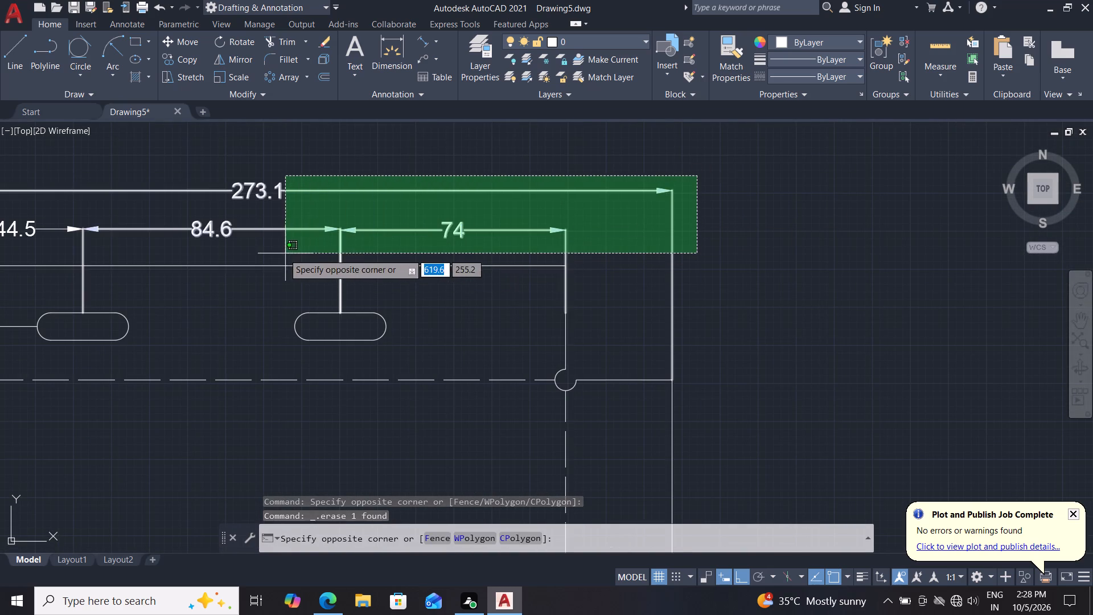
pyautogui.click(61, 250)
pyautogui.press('Delete')
# Delete the vertical 37.5 and 20 dimensions beside the copy's top flange.
pyautogui.moveTo(380, 475); pyautogui.dragTo(631, 423, button='middle')
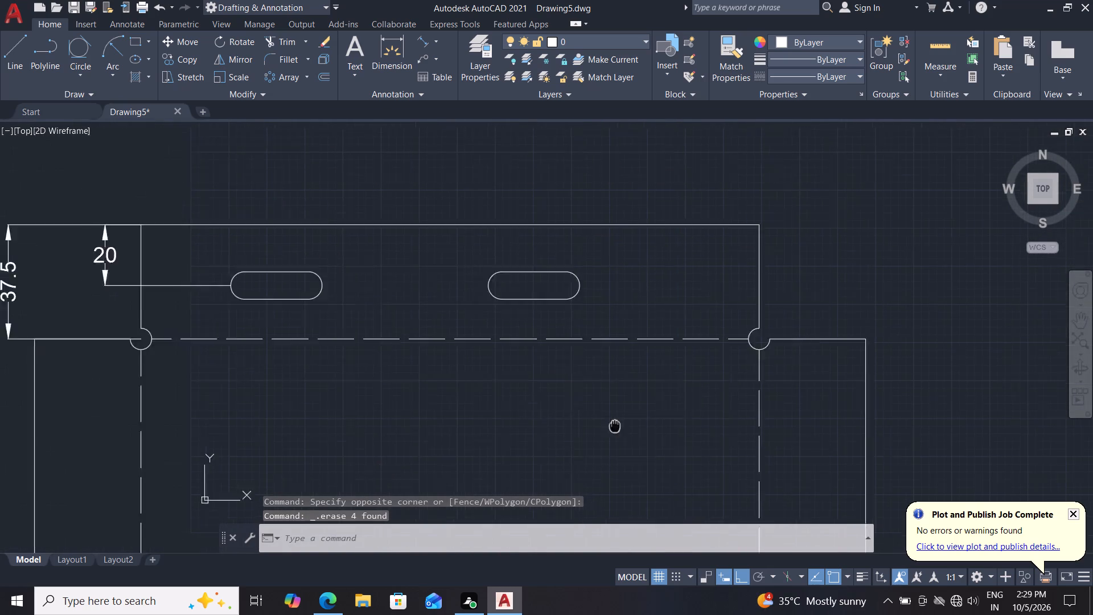
pyautogui.moveTo(631, 423); pyautogui.dragTo(777, 382, button='middle')
pyautogui.scroll(-1, 759, 382)
pyautogui.click(470, 255)
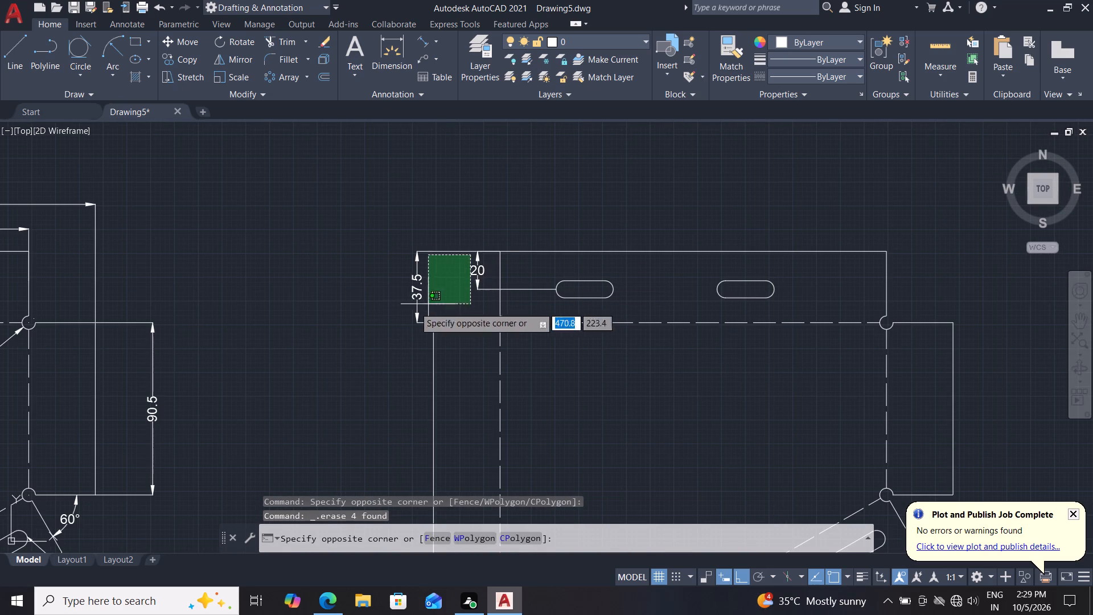
pyautogui.click(368, 313)
pyautogui.press('Delete')
pyautogui.moveTo(484, 261); pyautogui.dragTo(475, 265)
pyautogui.click(435, 285)
pyautogui.press('Delete')
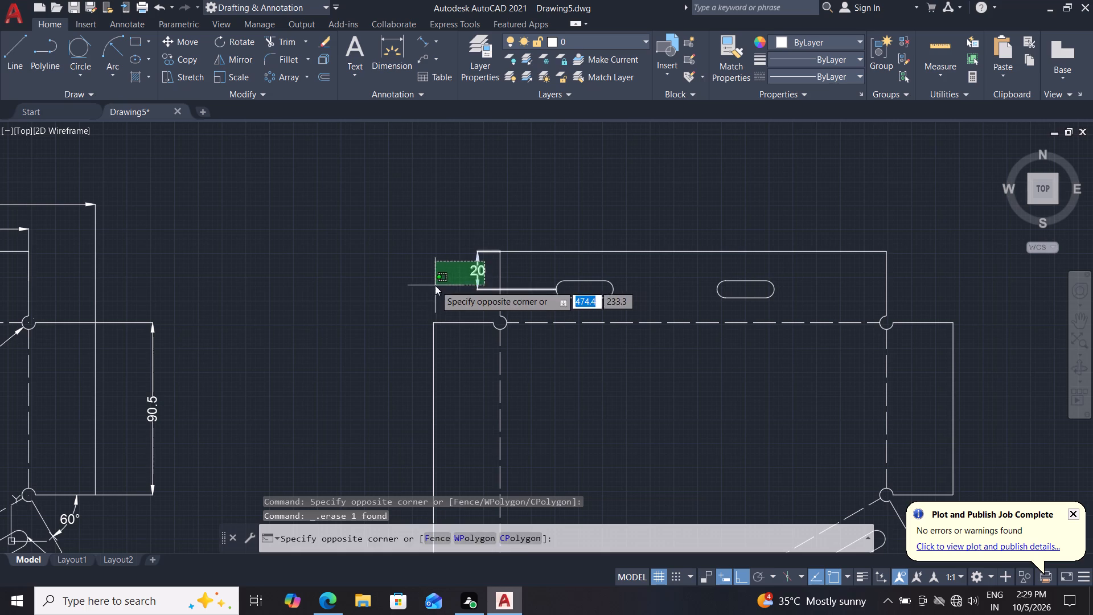
pyautogui.press('Delete')
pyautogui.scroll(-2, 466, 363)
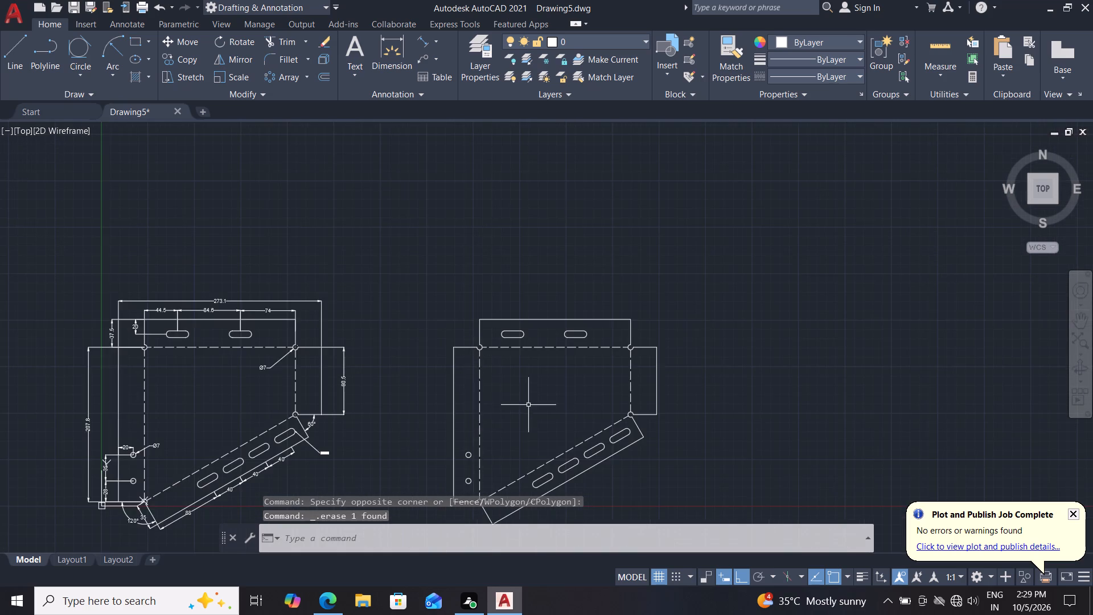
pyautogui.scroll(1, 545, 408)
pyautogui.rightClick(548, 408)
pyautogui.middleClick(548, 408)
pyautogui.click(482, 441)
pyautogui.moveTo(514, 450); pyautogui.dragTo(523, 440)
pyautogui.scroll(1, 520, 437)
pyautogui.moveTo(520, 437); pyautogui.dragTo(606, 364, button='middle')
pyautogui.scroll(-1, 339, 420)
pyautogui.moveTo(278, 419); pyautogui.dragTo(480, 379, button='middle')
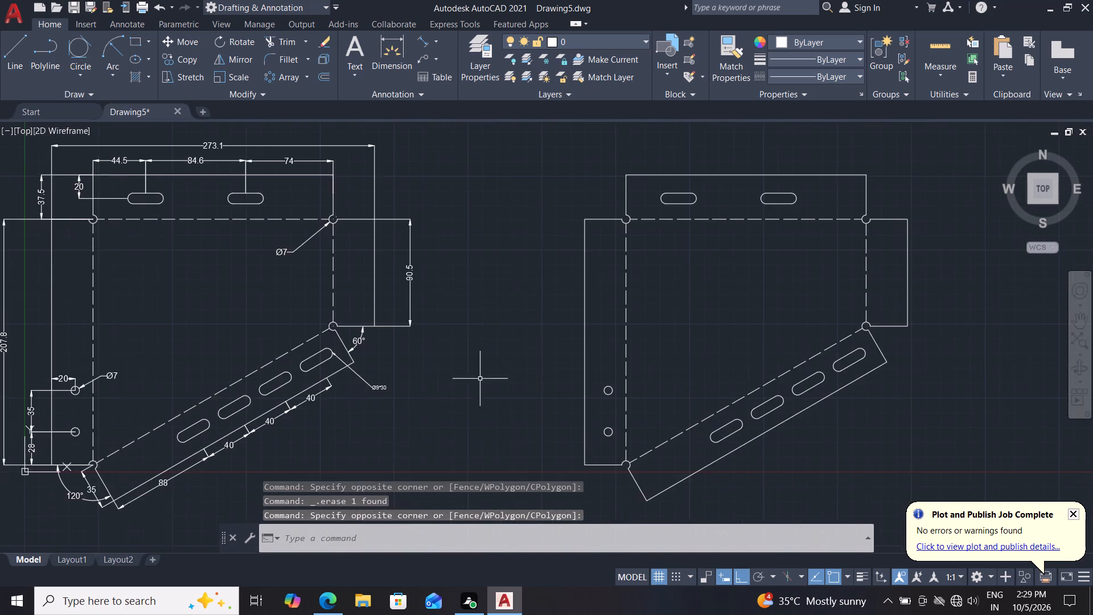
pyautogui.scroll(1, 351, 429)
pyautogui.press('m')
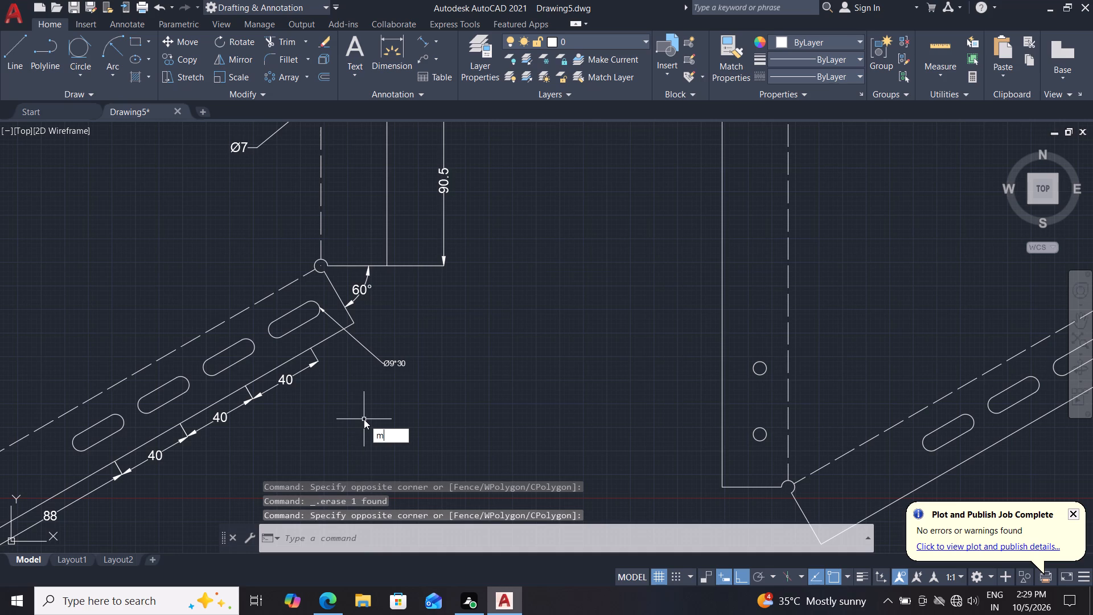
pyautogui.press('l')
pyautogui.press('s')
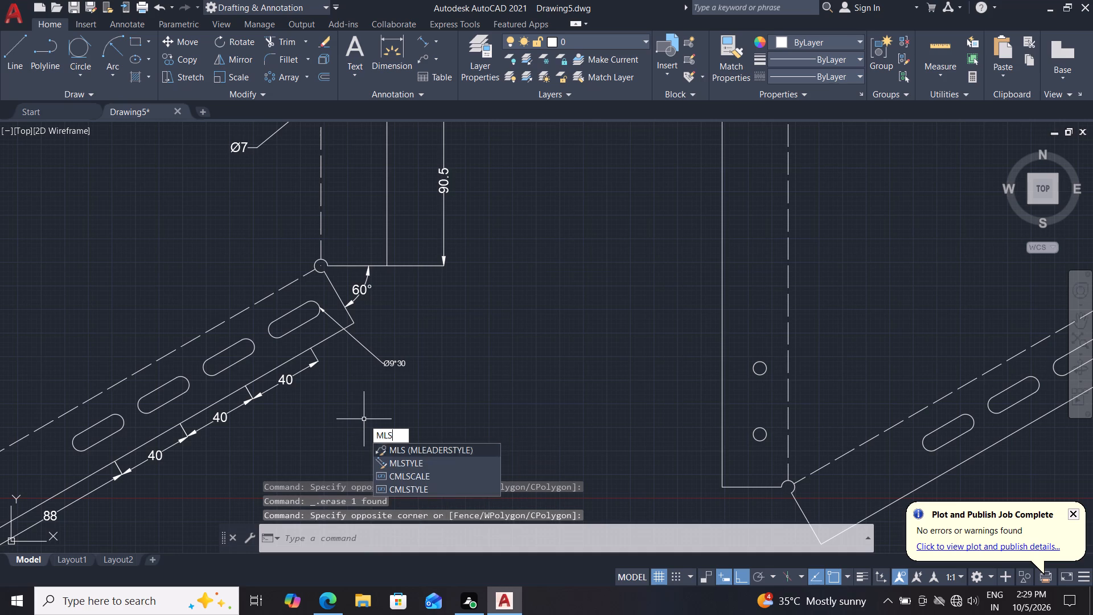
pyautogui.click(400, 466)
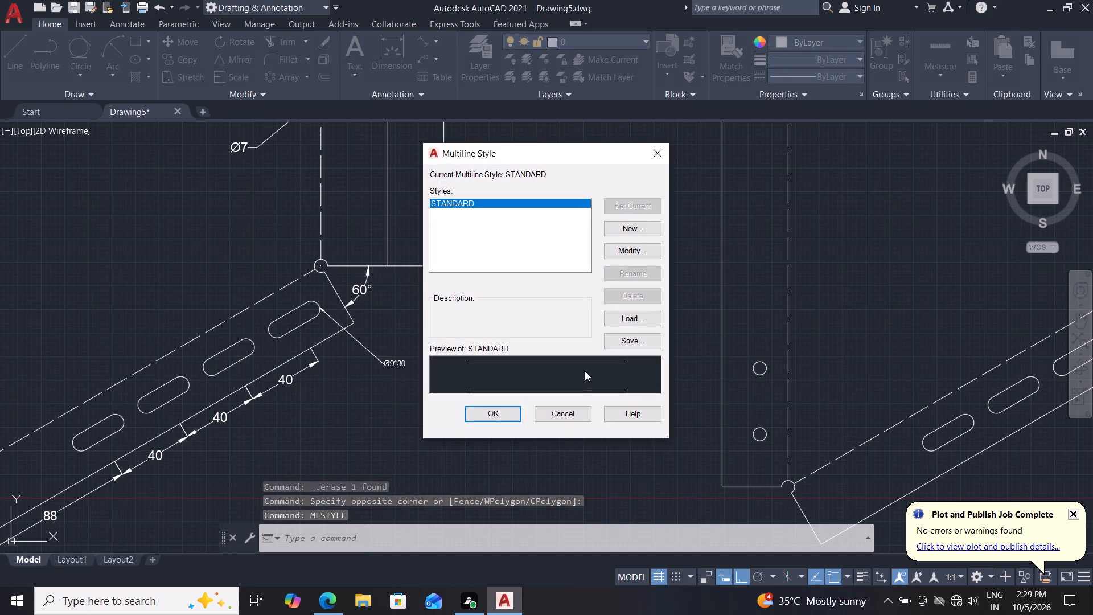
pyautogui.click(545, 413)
# Open the Standard multileader style for modification and set its arrowhead size to 5.
pyautogui.write('ml')
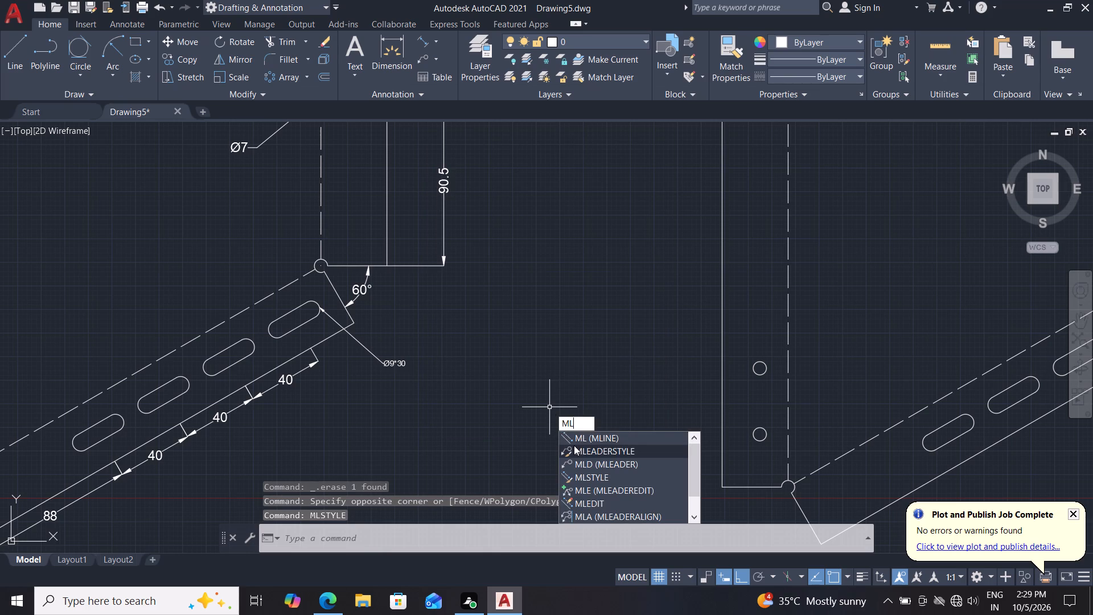
pyautogui.click(574, 445)
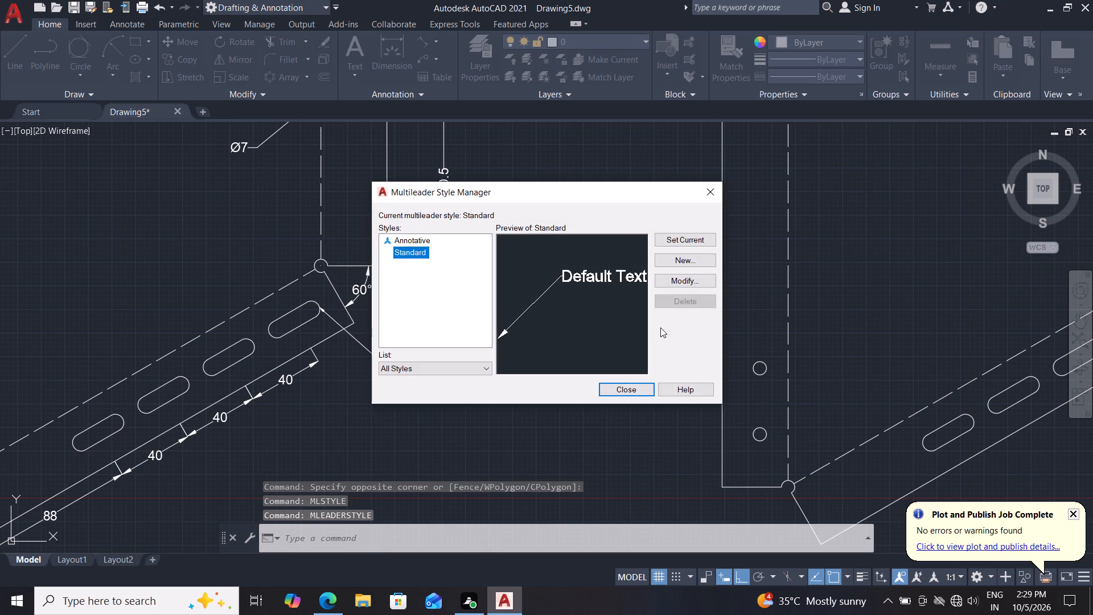
pyautogui.click(692, 280)
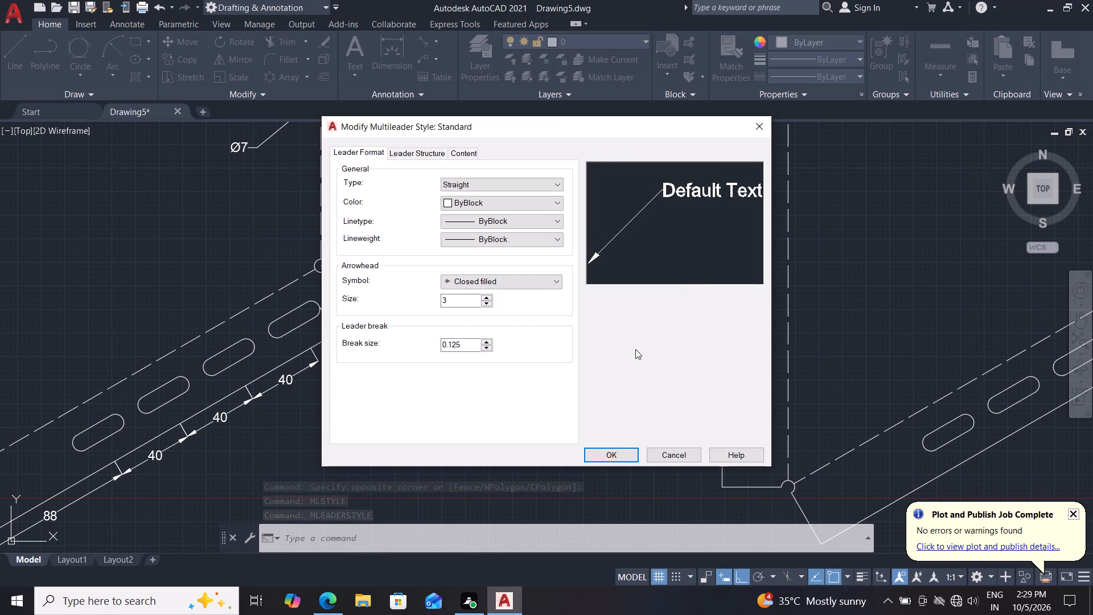
pyautogui.moveTo(464, 306); pyautogui.dragTo(354, 307)
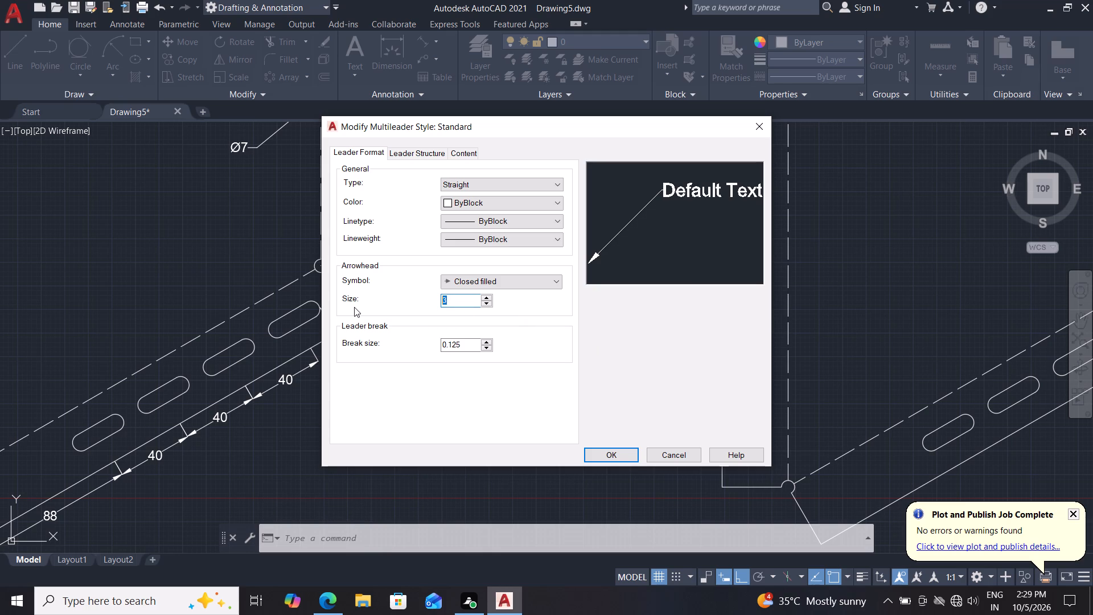
pyautogui.press('5')
pyautogui.press('Return')
# Set the Standard multileader style's text height to 5 and save the style change.
pyautogui.moveTo(433, 155); pyautogui.dragTo(445, 152)
pyautogui.click(457, 150)
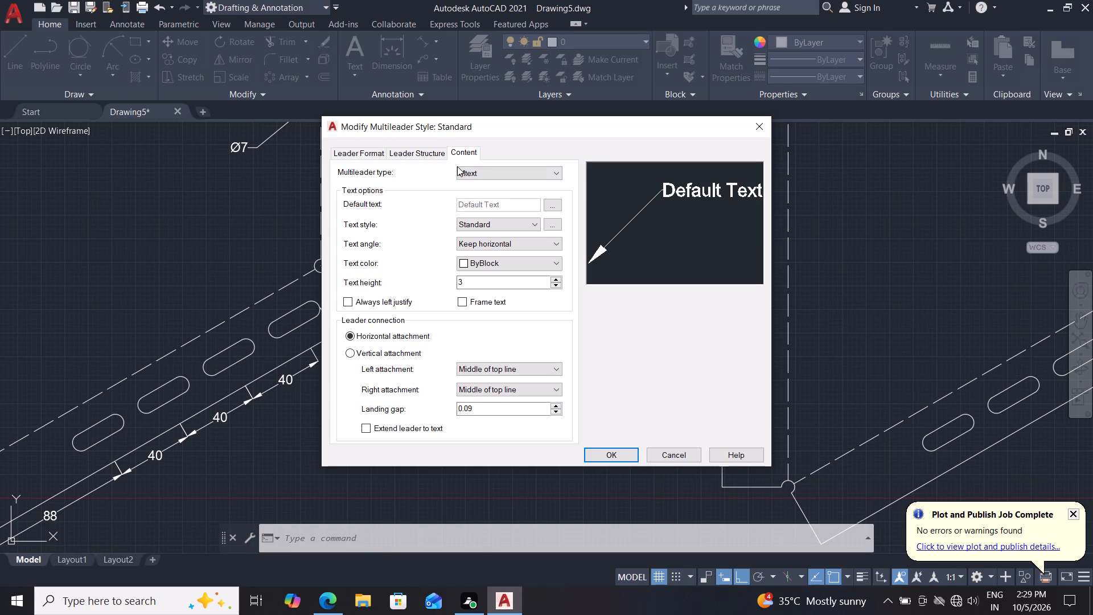
pyautogui.moveTo(471, 280); pyautogui.dragTo(458, 282)
pyautogui.moveTo(458, 282); pyautogui.dragTo(366, 298)
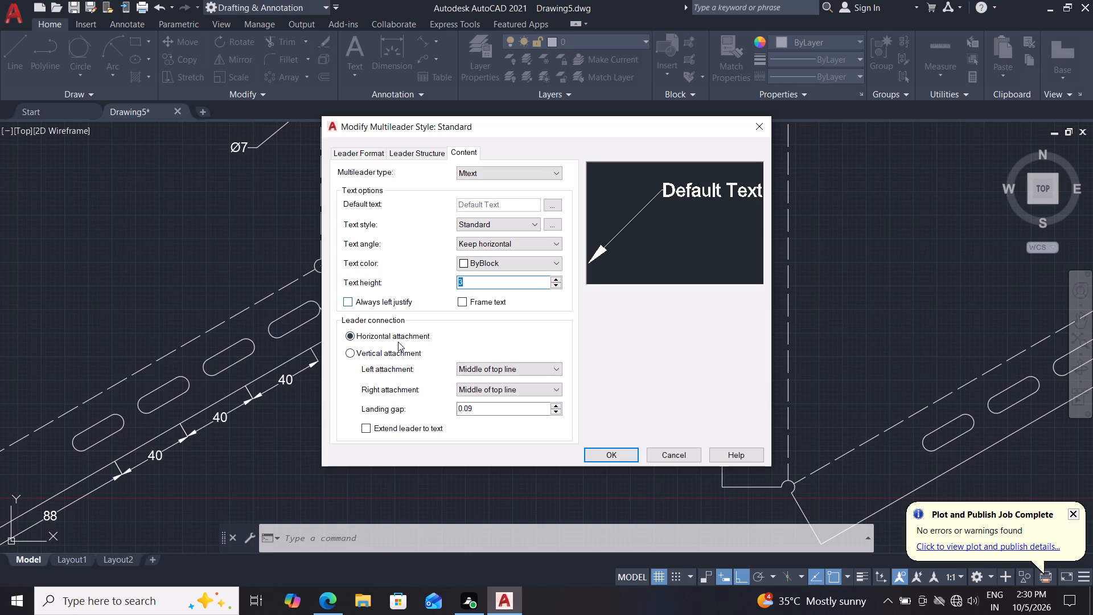
pyautogui.press('5')
pyautogui.press('Return')
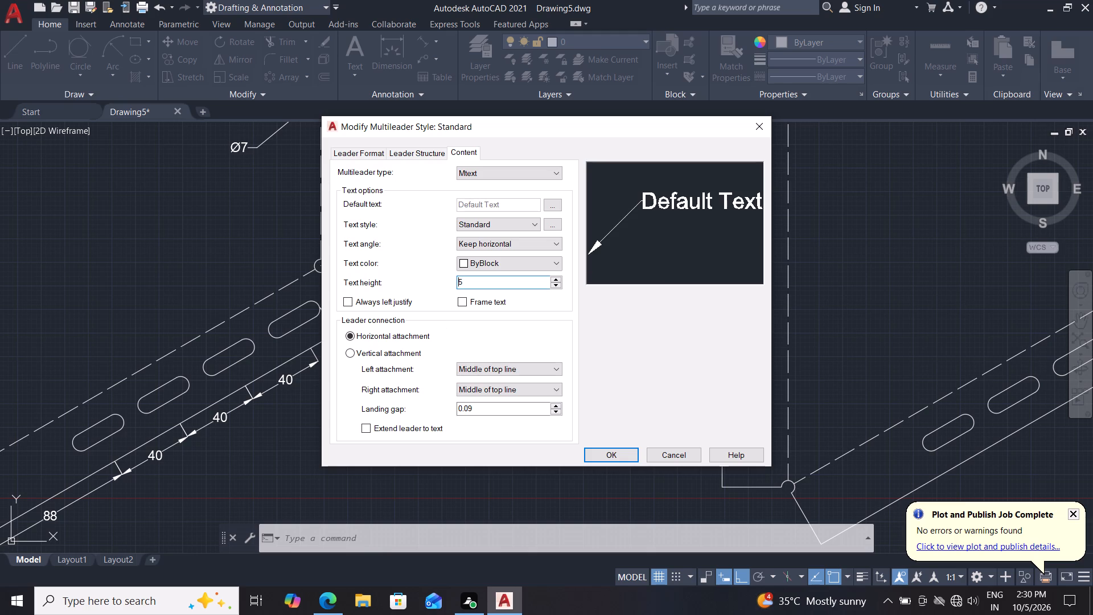
pyautogui.click(628, 454)
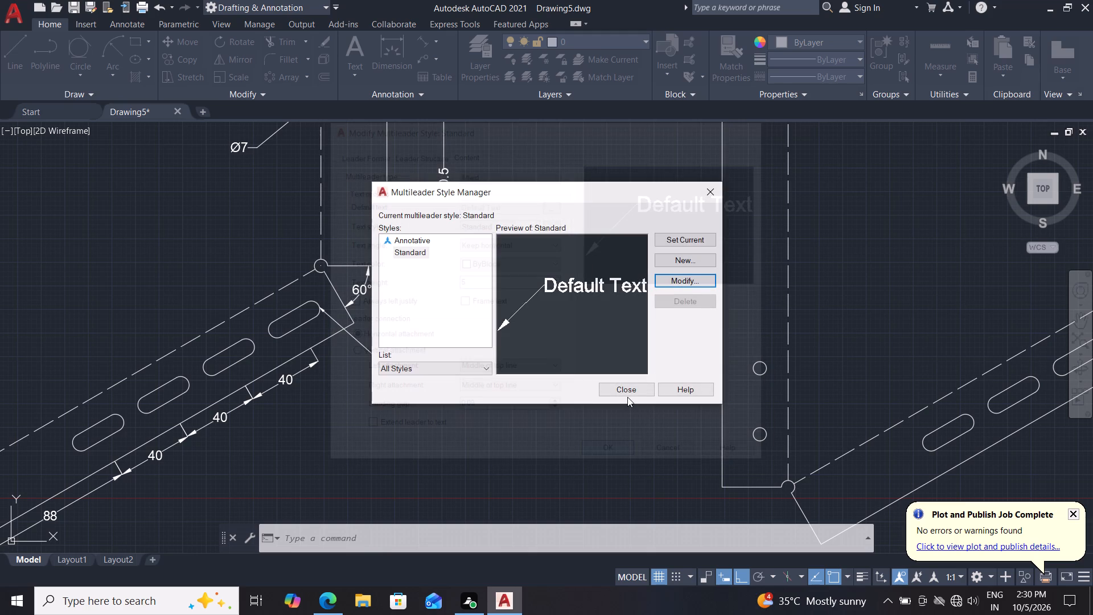
pyautogui.click(627, 397)
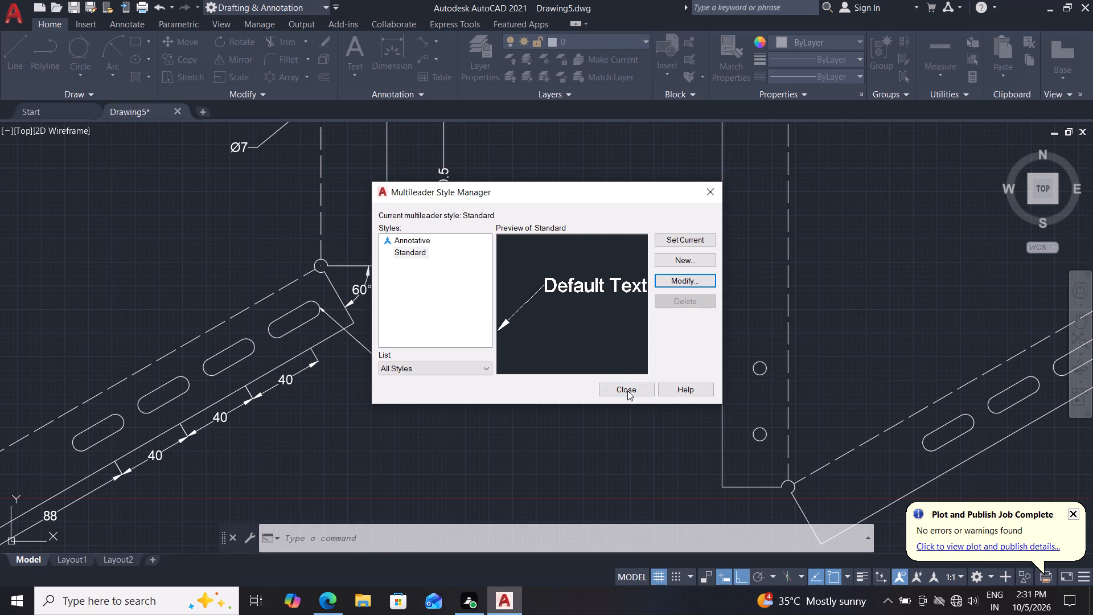
pyautogui.click(627, 391)
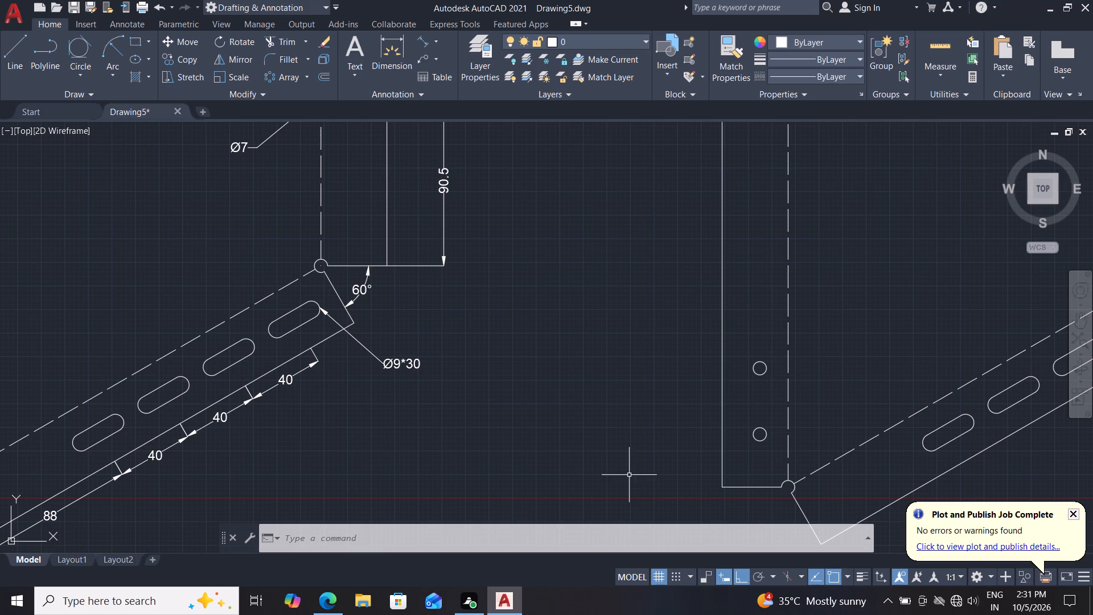
# Change the colour of the Ø9*30 slot leader on the original pattern's sloped flange to green.
pyautogui.scroll(-3, 611, 475)
pyautogui.scroll(2, 539, 448)
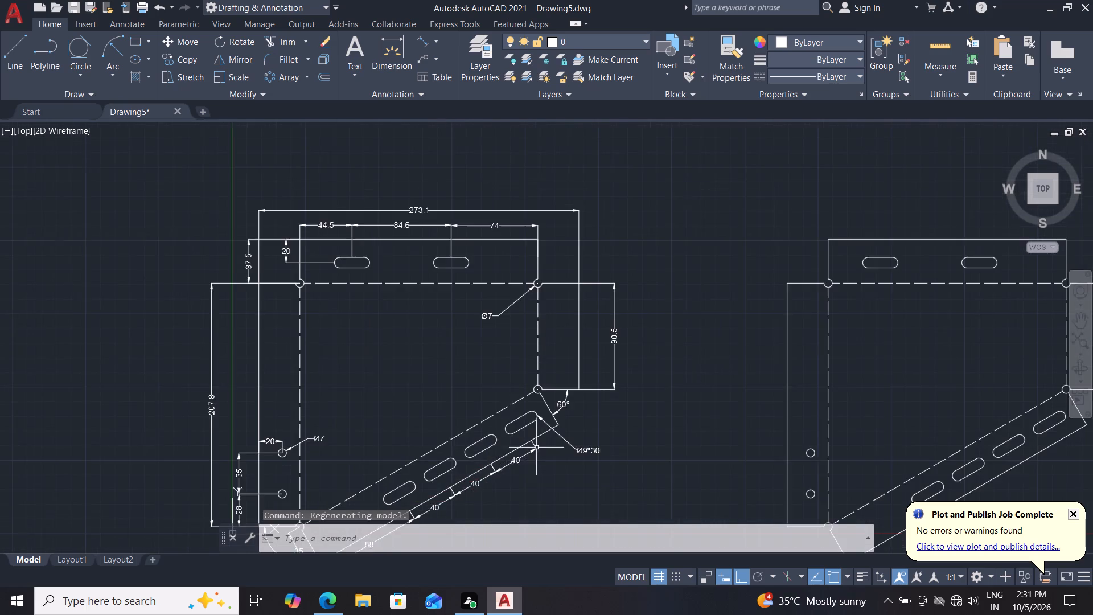
pyautogui.moveTo(508, 461); pyautogui.dragTo(584, 409, button='middle')
pyautogui.scroll(1, 520, 450)
pyautogui.moveTo(400, 430); pyautogui.dragTo(473, 384, button='middle')
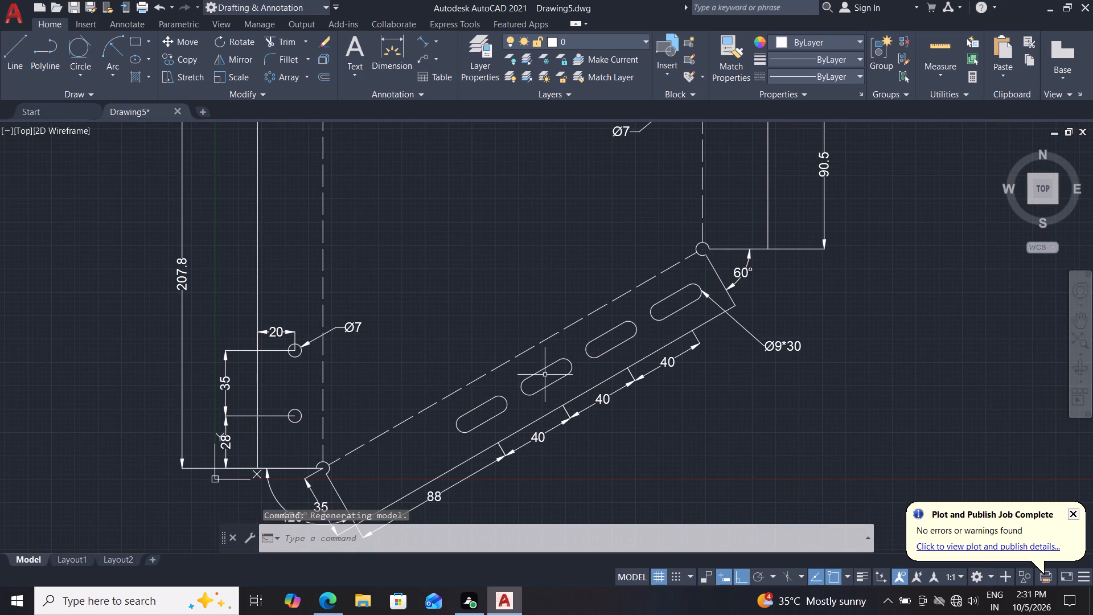
pyautogui.write('pr')
pyautogui.press('Return')
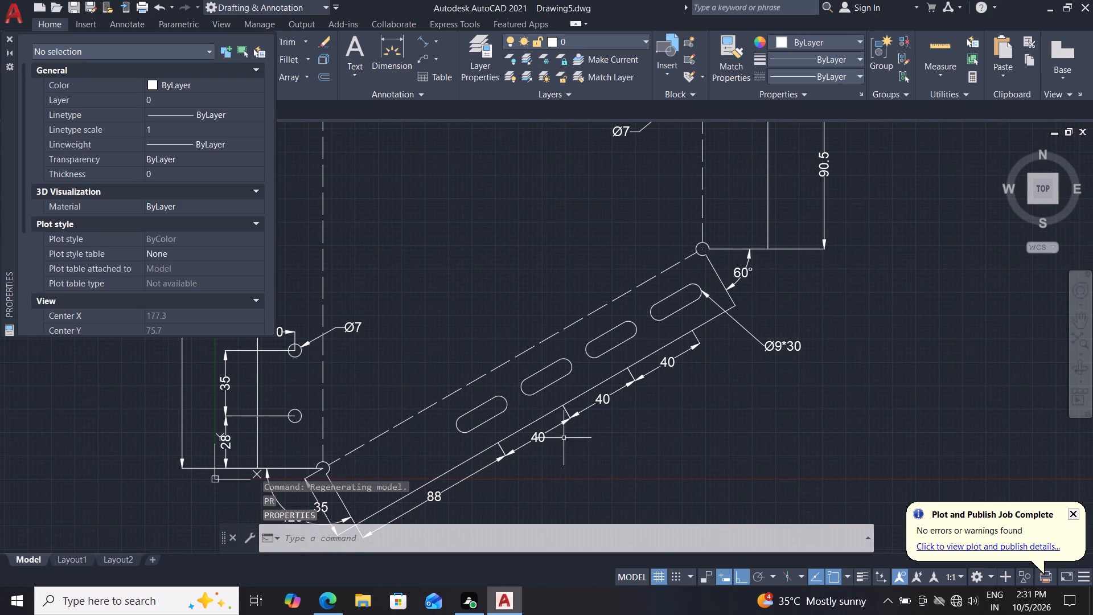
pyautogui.moveTo(667, 460); pyautogui.dragTo(701, 404, button='middle')
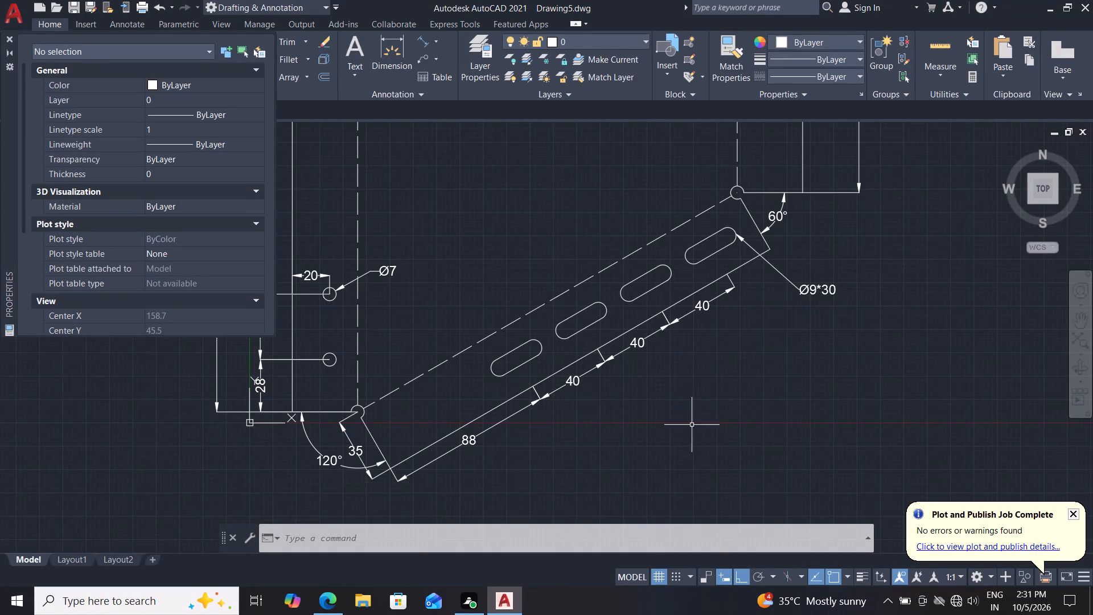
pyautogui.moveTo(677, 430); pyautogui.dragTo(680, 409, button='middle')
pyautogui.click(825, 256)
pyautogui.click(771, 304)
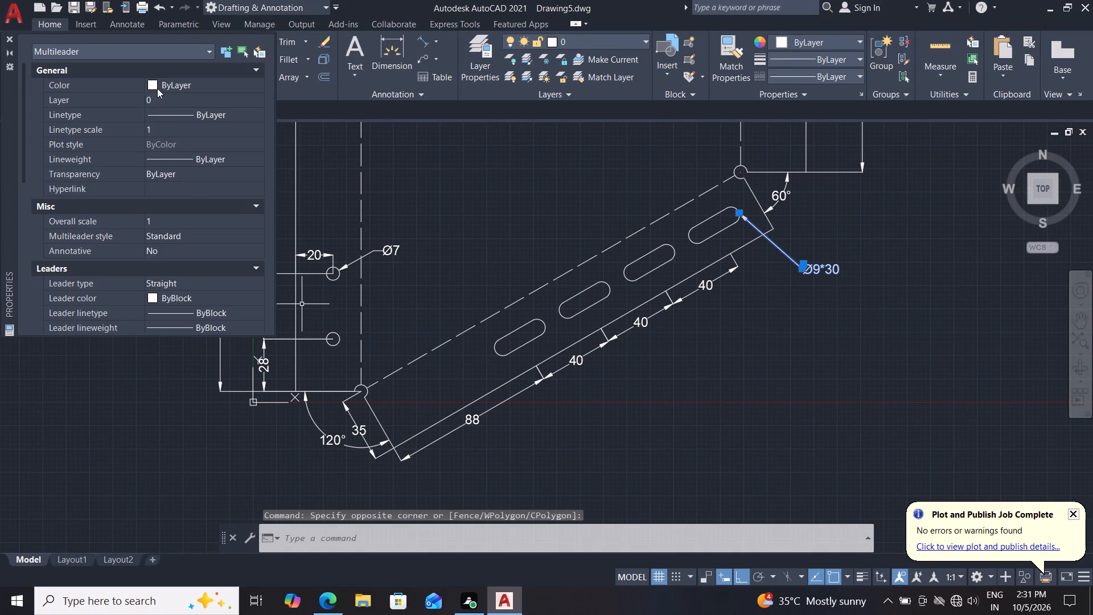
pyautogui.doubleClick(158, 88)
pyautogui.click(186, 146)
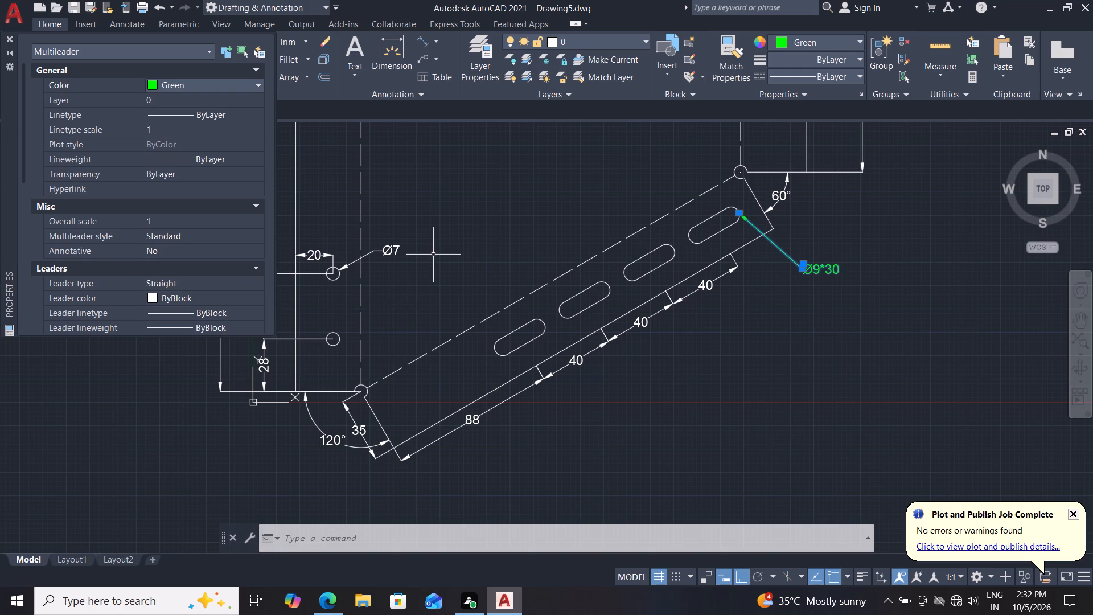
# Set the transparency of the Ø9*30 slot leader to 30 and clear the selection.
pyautogui.moveTo(433, 254); pyautogui.dragTo(401, 307, button='middle')
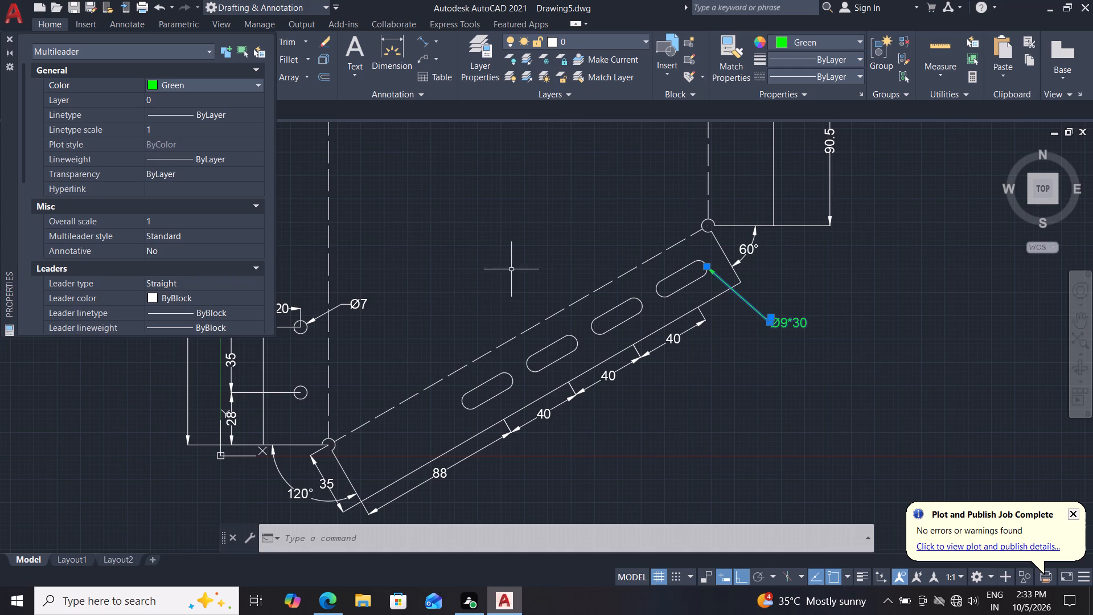
pyautogui.moveTo(483, 292); pyautogui.dragTo(449, 327, button='middle')
pyautogui.moveTo(190, 177); pyautogui.dragTo(170, 172)
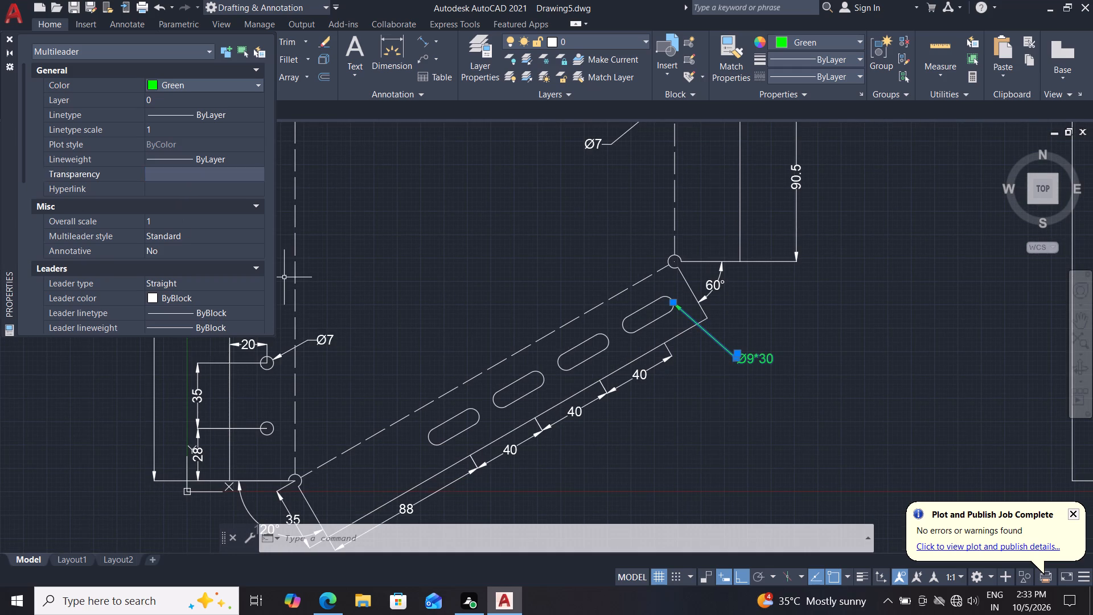
pyautogui.moveTo(170, 172); pyautogui.dragTo(65, 170)
pyautogui.write('30')
pyautogui.press('Return')
pyautogui.press('Escape')
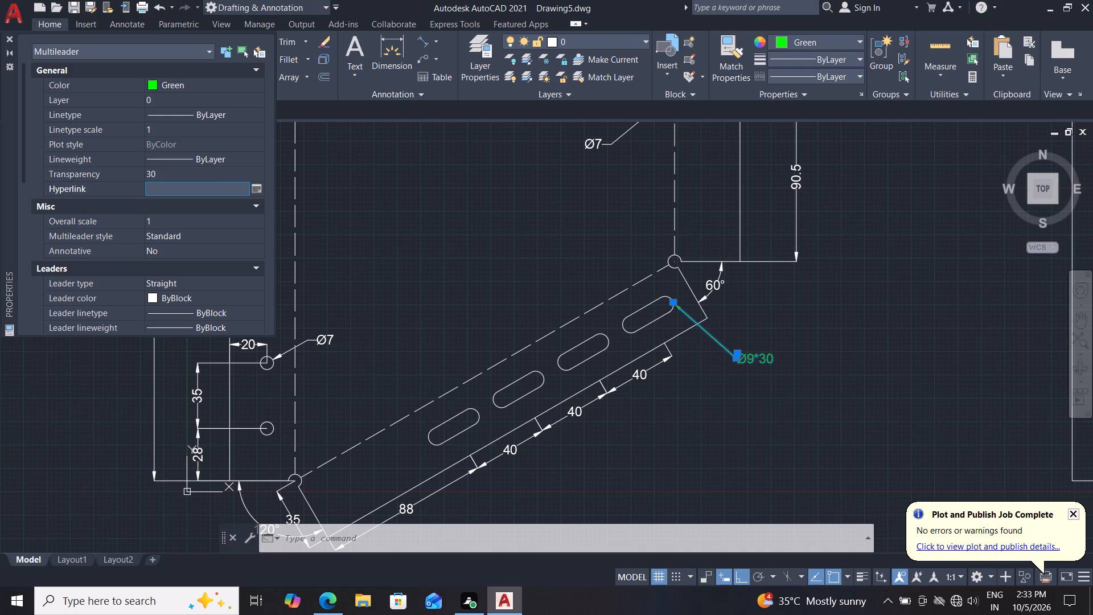
pyautogui.press('Escape')
pyautogui.press('Escape')
pyautogui.press('Escape')
pyautogui.press('Escape')
pyautogui.scroll(-2, 484, 239)
pyautogui.press('Escape')
# Change the colour of the vertical 90.5 dimension beside the original pattern's right flange to green.
pyautogui.moveTo(498, 240); pyautogui.dragTo(488, 317, button='middle')
pyautogui.scroll(1, 486, 318)
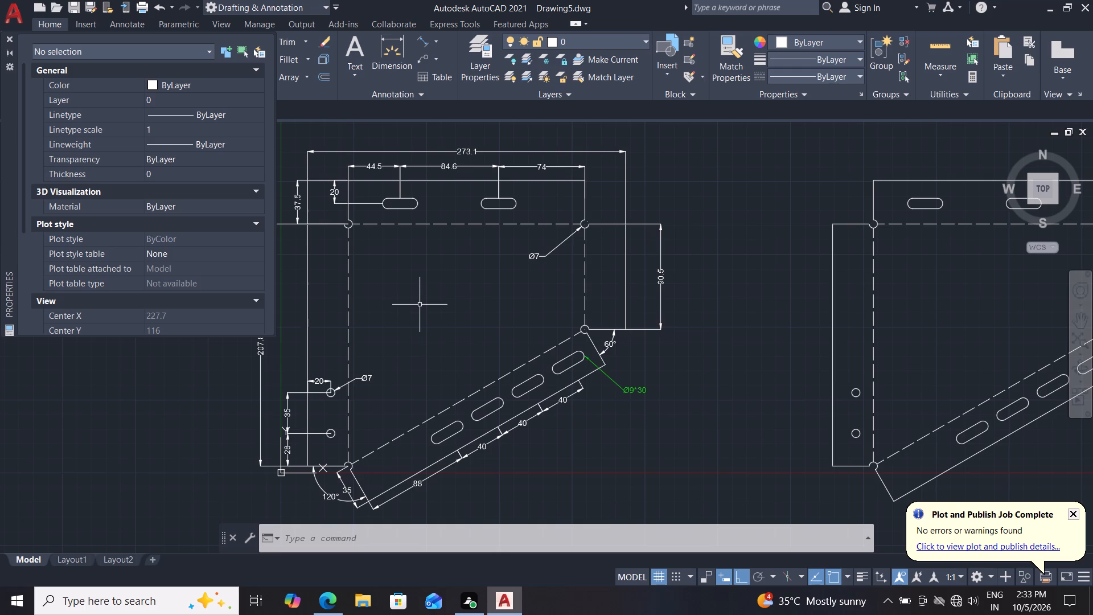
pyautogui.moveTo(441, 318); pyautogui.dragTo(447, 302, button='middle')
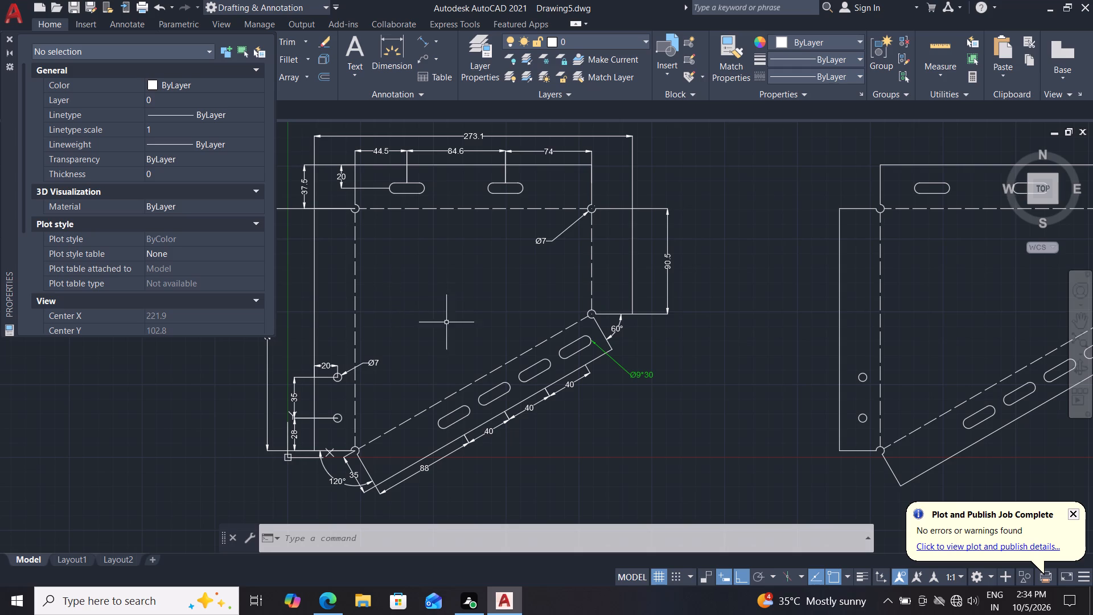
pyautogui.moveTo(476, 301); pyautogui.dragTo(482, 292, button='middle')
pyautogui.moveTo(484, 312); pyautogui.dragTo(486, 306, button='middle')
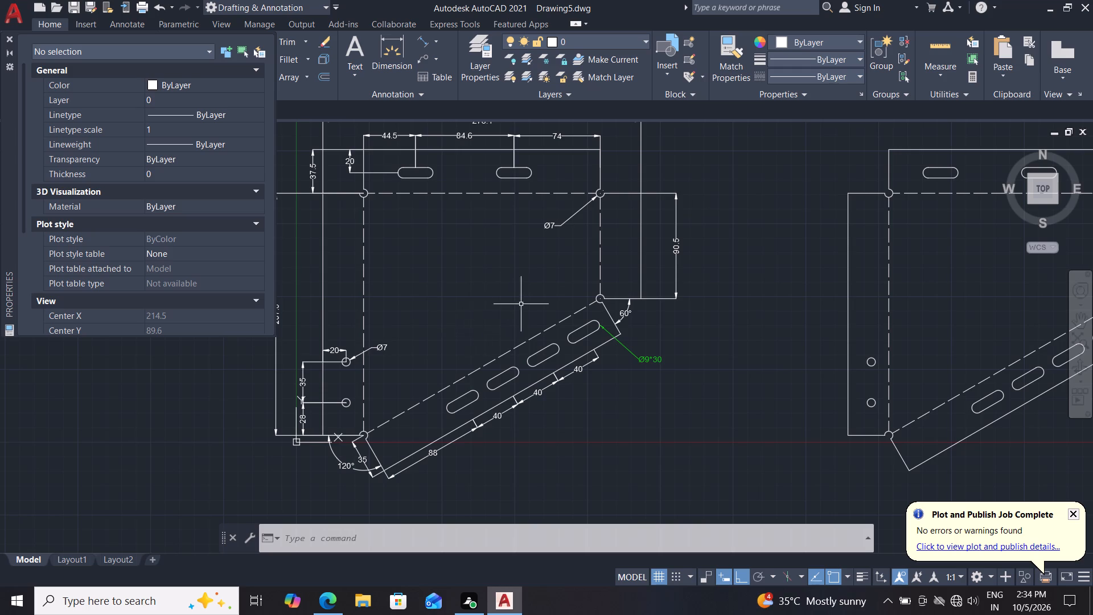
pyautogui.scroll(1, 521, 304)
pyautogui.moveTo(521, 304); pyautogui.dragTo(489, 342, button='middle')
pyautogui.scroll(1, 533, 300)
pyautogui.moveTo(539, 252); pyautogui.dragTo(531, 288, button='middle')
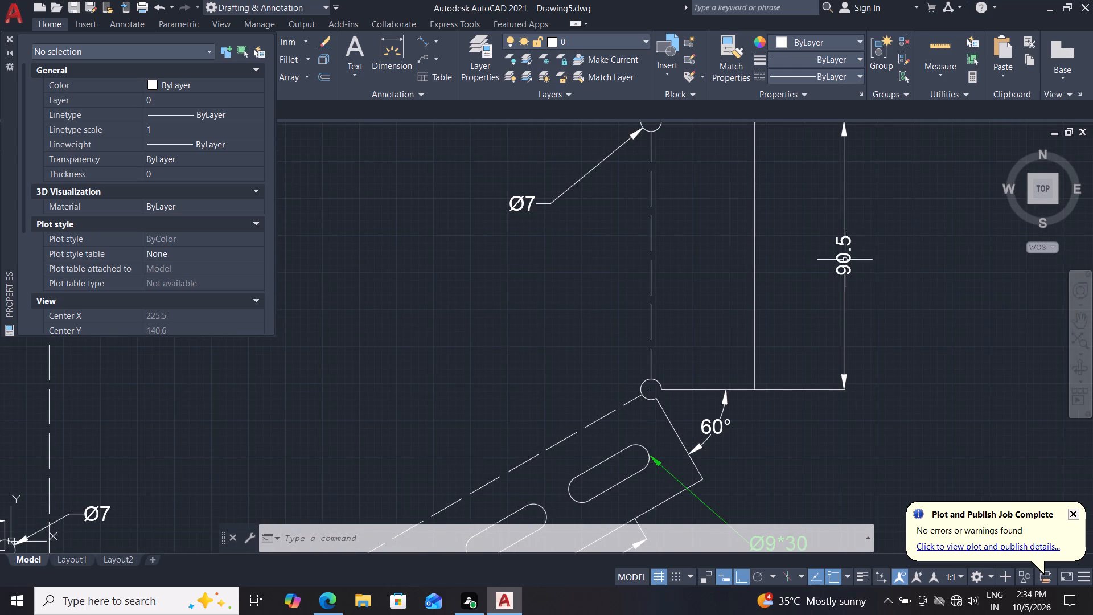
pyautogui.moveTo(865, 256); pyautogui.dragTo(854, 261)
pyautogui.click(817, 281)
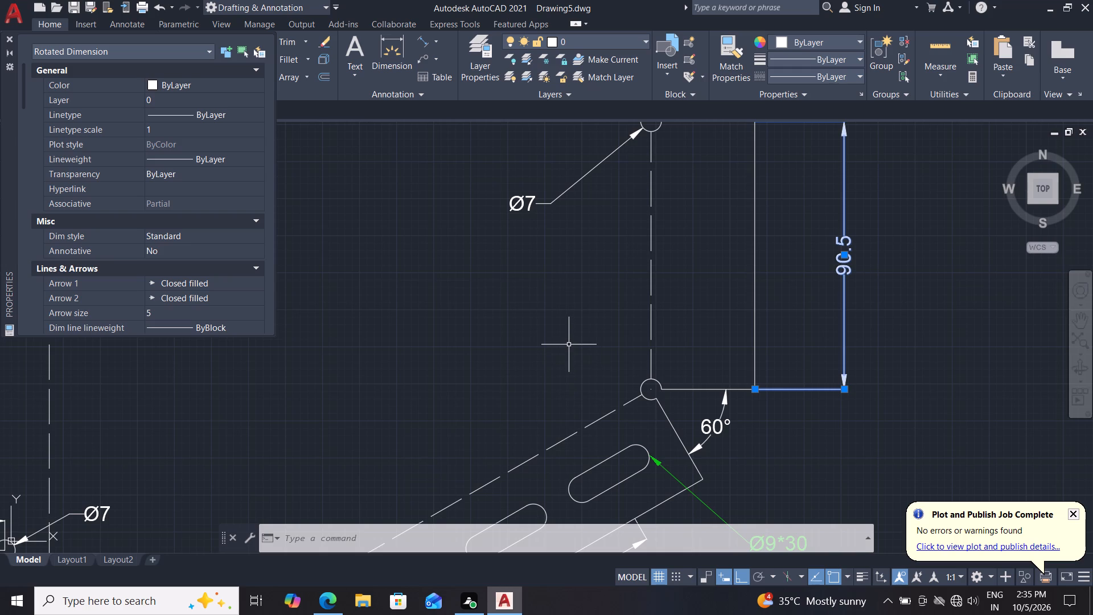
pyautogui.moveTo(512, 338); pyautogui.dragTo(494, 362, button='middle')
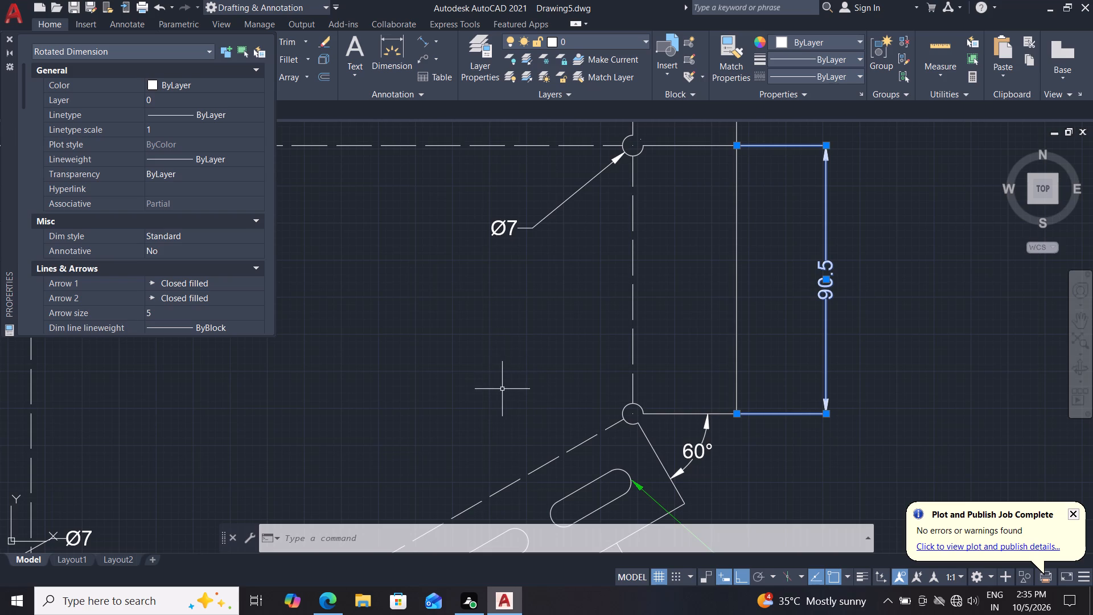
pyautogui.moveTo(509, 348); pyautogui.dragTo(496, 387, button='middle')
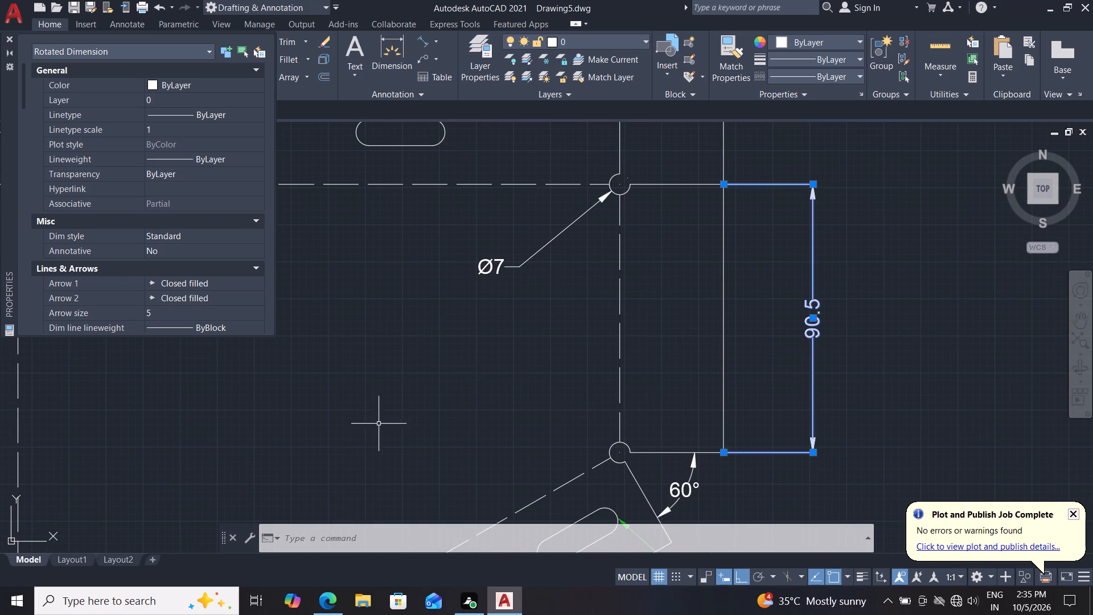
pyautogui.doubleClick(185, 84)
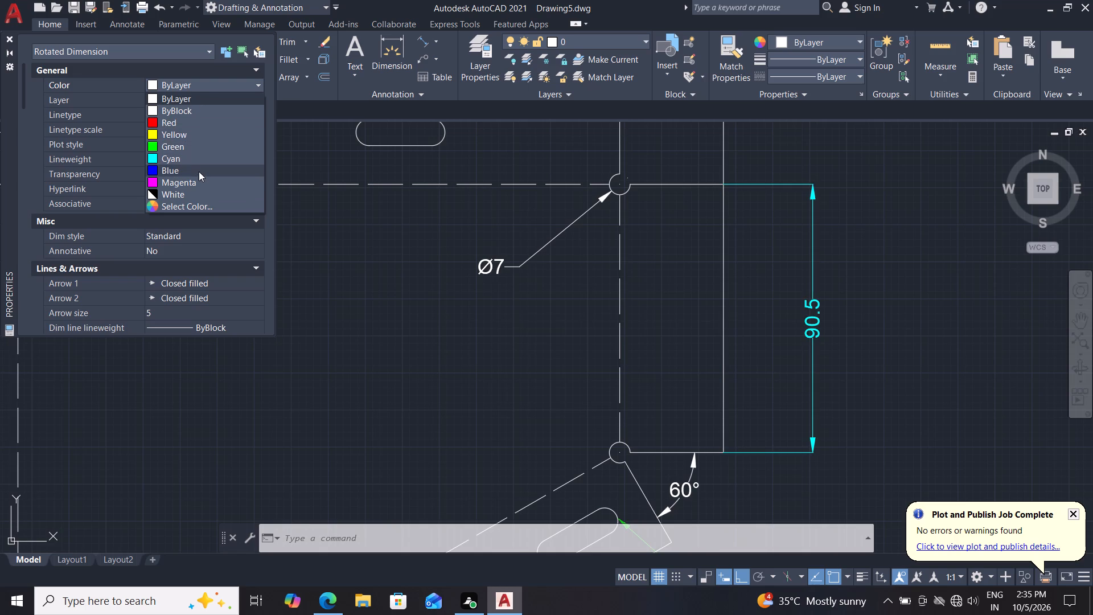
pyautogui.click(172, 152)
# Set the transparency of the vertical 90.5 dimension to 30 and clear the selection.
pyautogui.moveTo(182, 176); pyautogui.dragTo(94, 177)
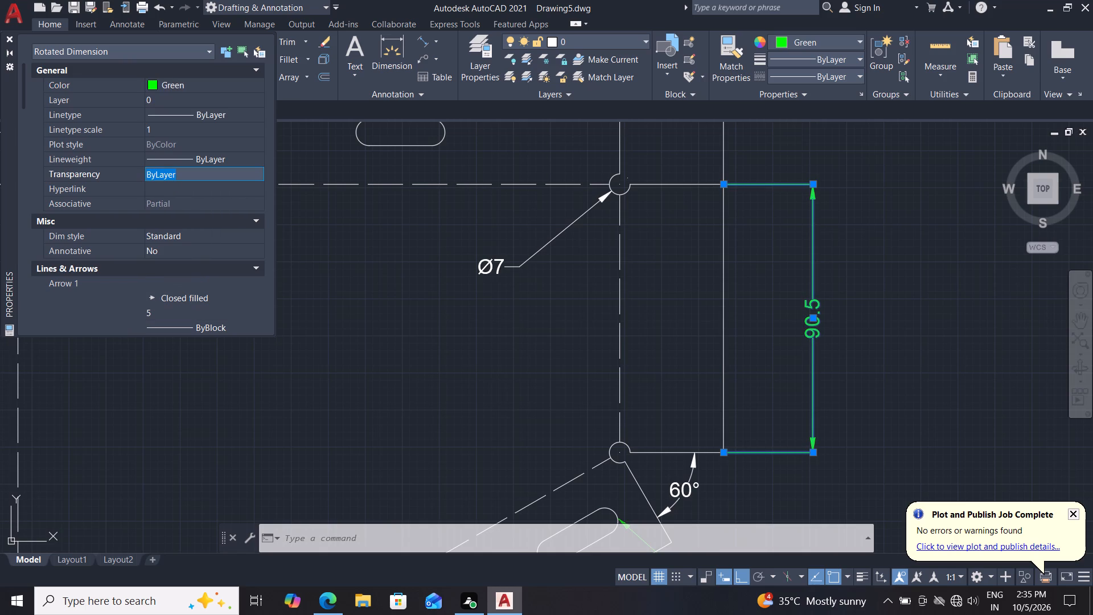
pyautogui.write('30')
pyautogui.press('Return')
pyautogui.press('Escape')
pyautogui.press('Escape')
pyautogui.press('Escape')
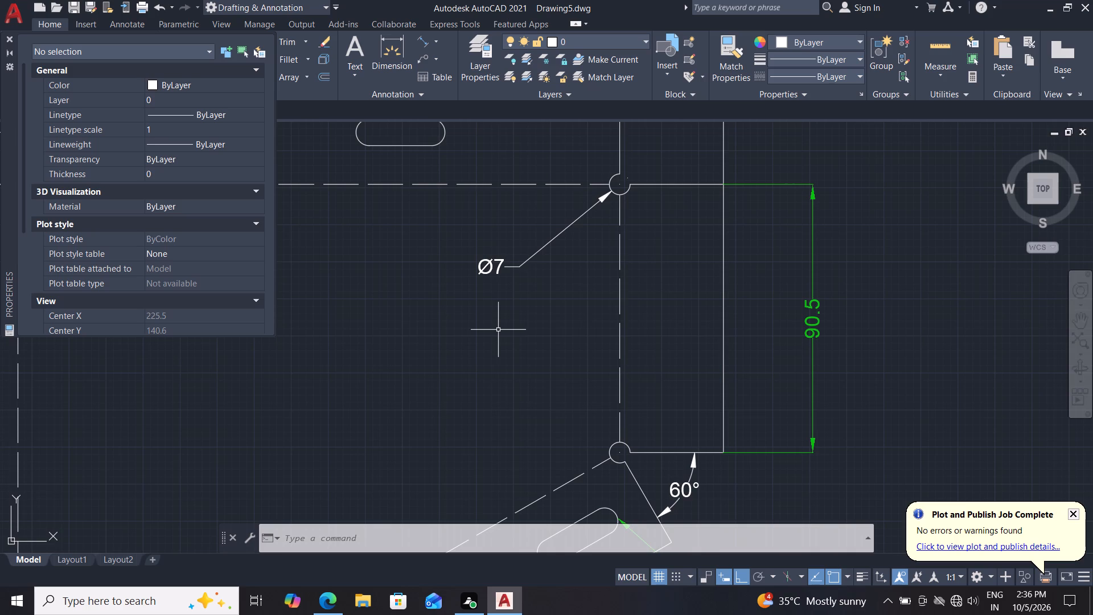
# Change the colour of the uppermost aligned 40 dimension along the original pattern's sloped flange to green.
pyautogui.moveTo(539, 367); pyautogui.dragTo(537, 375, button='middle')
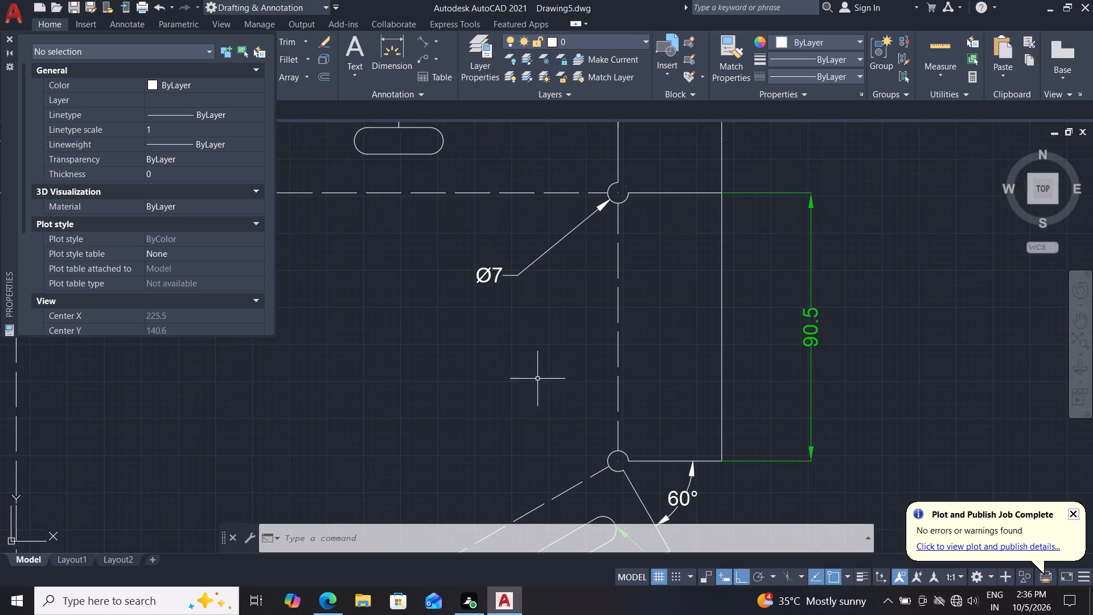
pyautogui.scroll(-2, 537, 379)
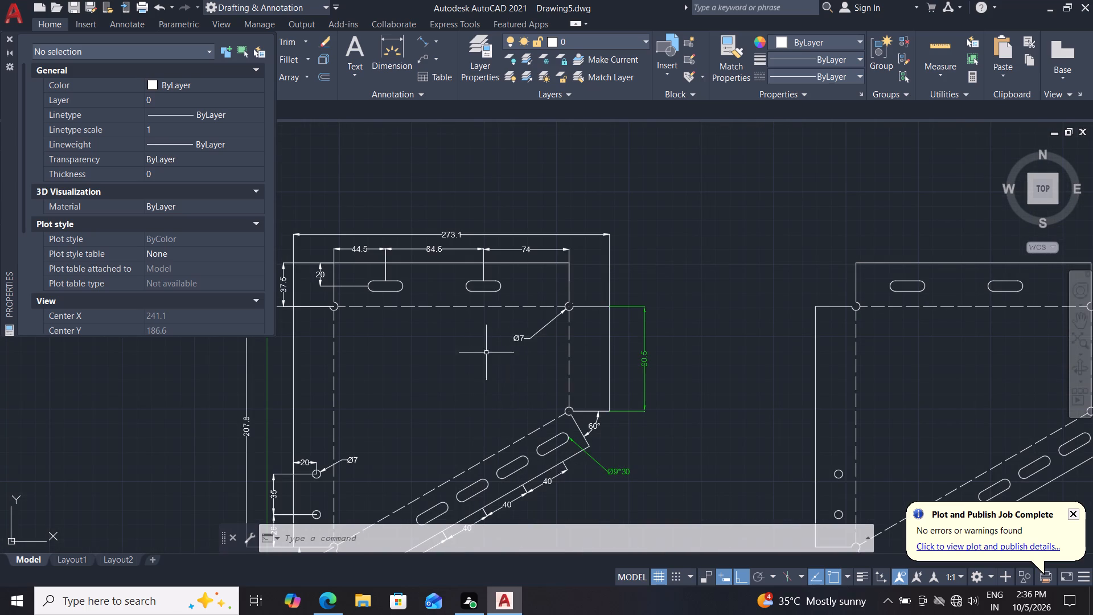
pyautogui.moveTo(450, 415); pyautogui.dragTo(493, 349, button='middle')
pyautogui.scroll(2, 397, 401)
pyautogui.scroll(-2, 399, 396)
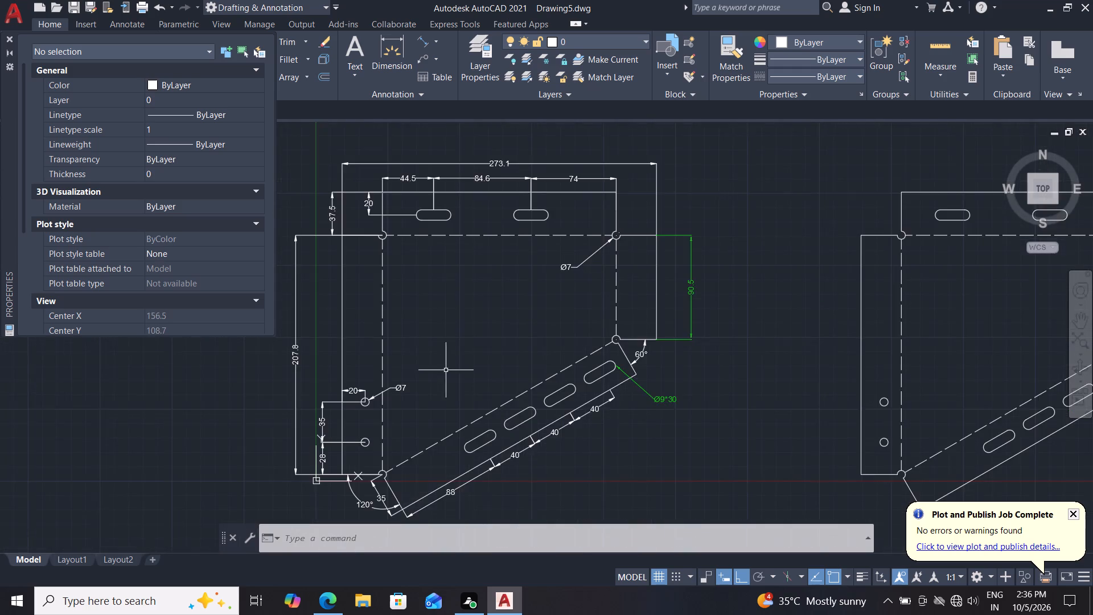
pyautogui.moveTo(454, 368); pyautogui.dragTo(537, 320, button='middle')
pyautogui.scroll(1, 531, 320)
pyautogui.click(803, 370)
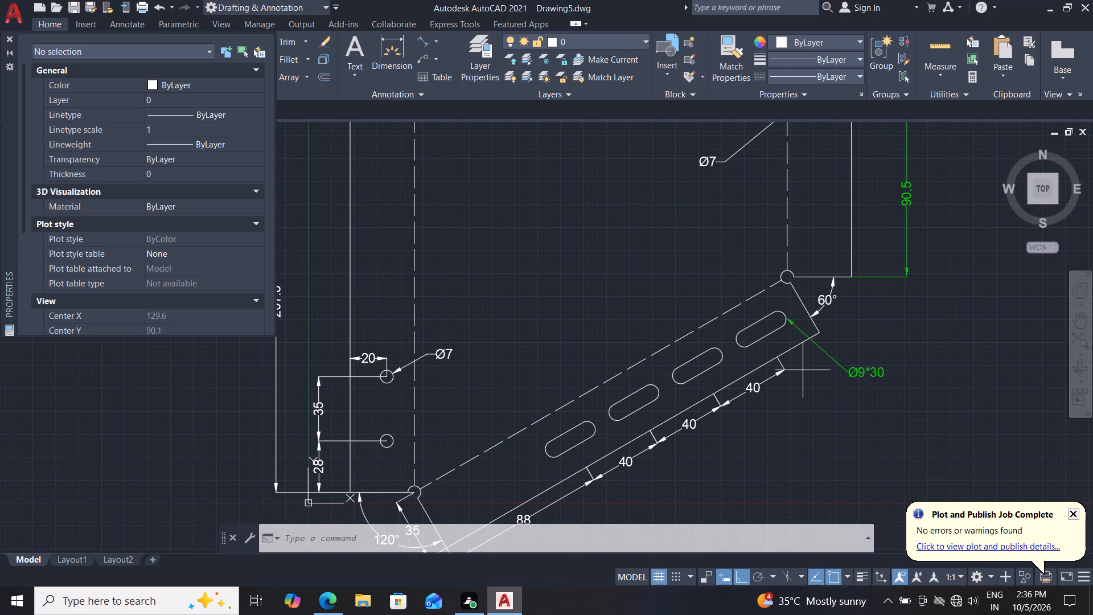
pyautogui.click(777, 382)
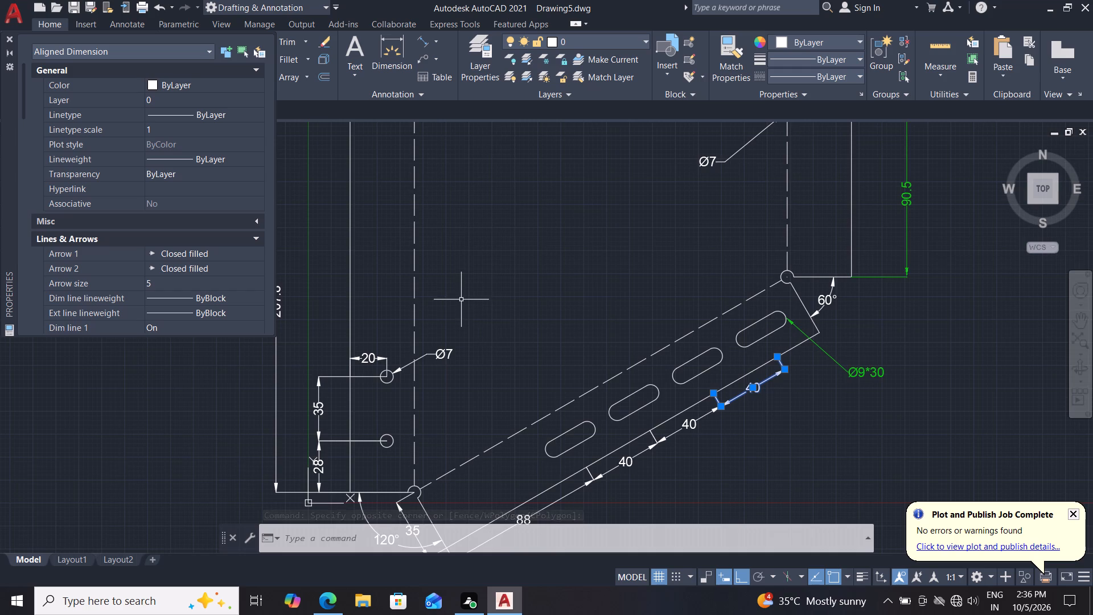
pyautogui.scroll(-2, 461, 300)
pyautogui.scroll(1, 482, 290)
pyautogui.middleClick(482, 289)
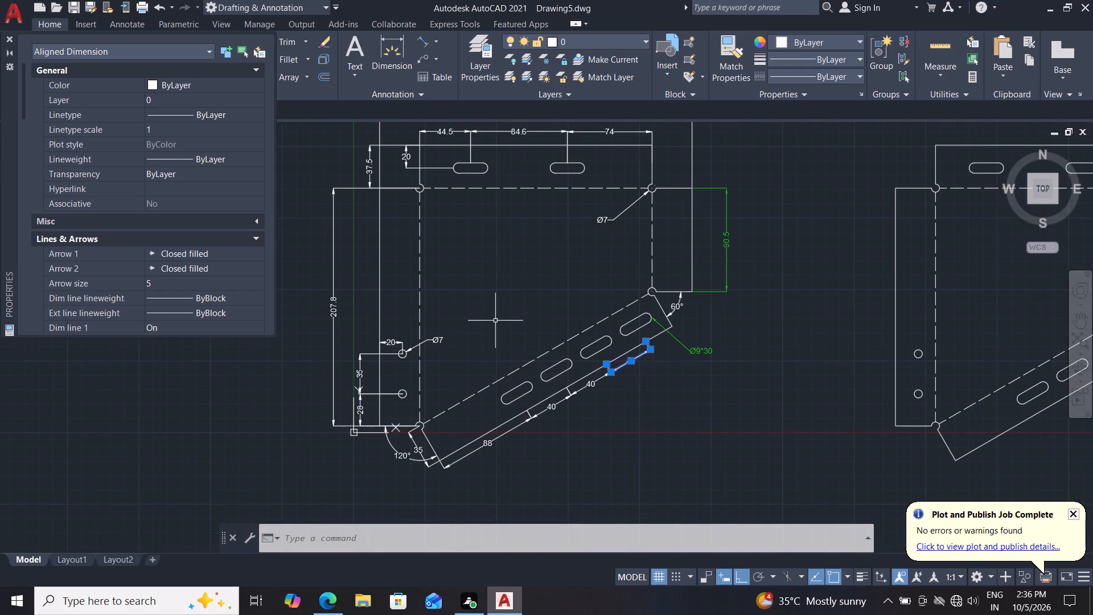
pyautogui.moveTo(502, 270); pyautogui.dragTo(500, 305, button='middle')
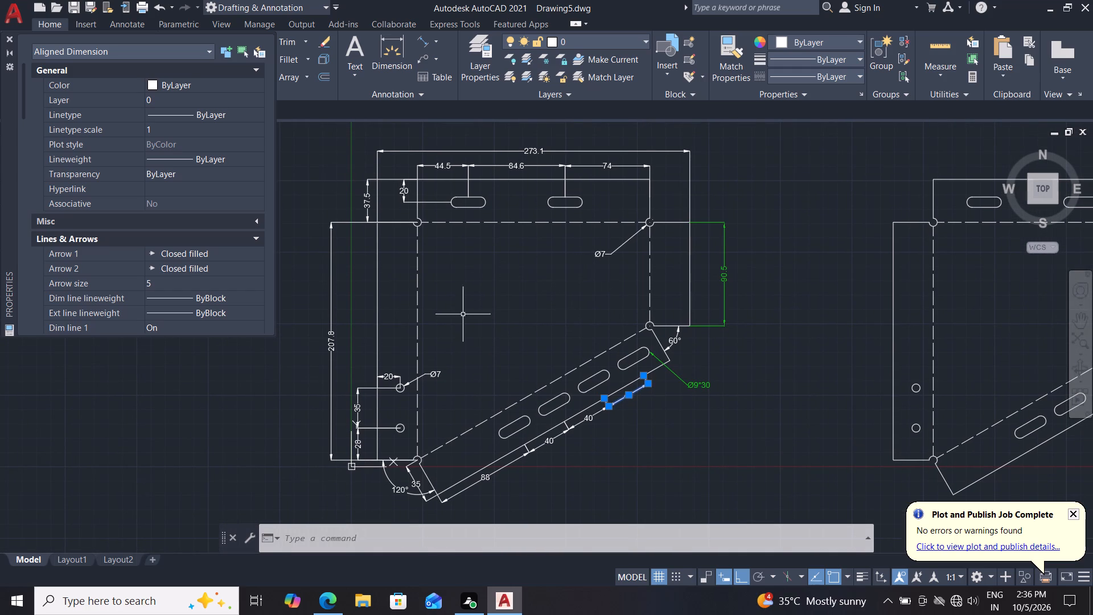
pyautogui.moveTo(505, 368); pyautogui.dragTo(544, 274, button='middle')
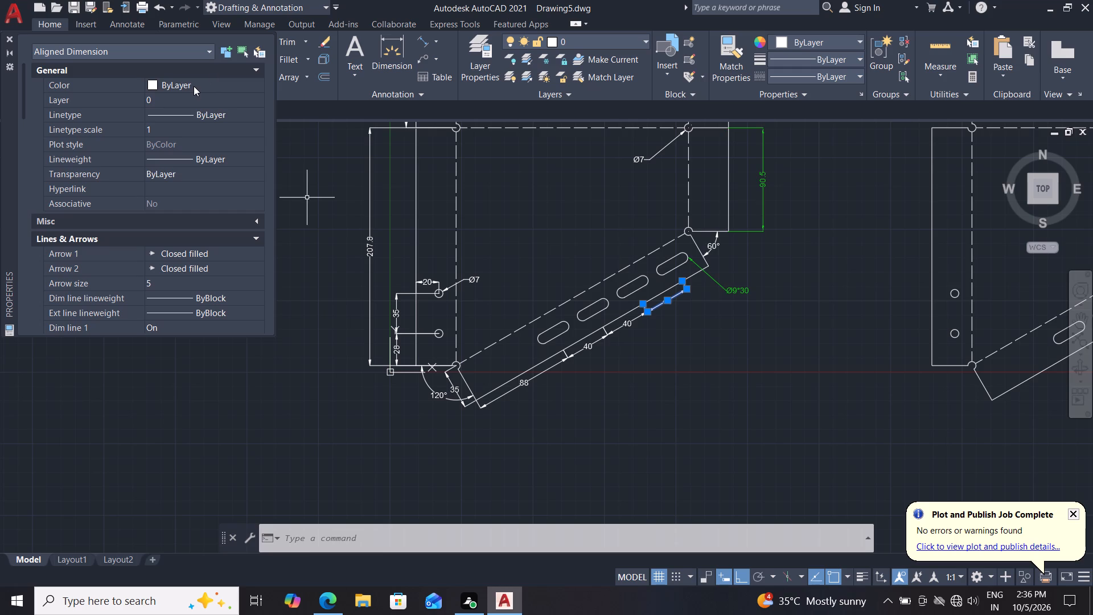
pyautogui.doubleClick(194, 86)
pyautogui.click(182, 146)
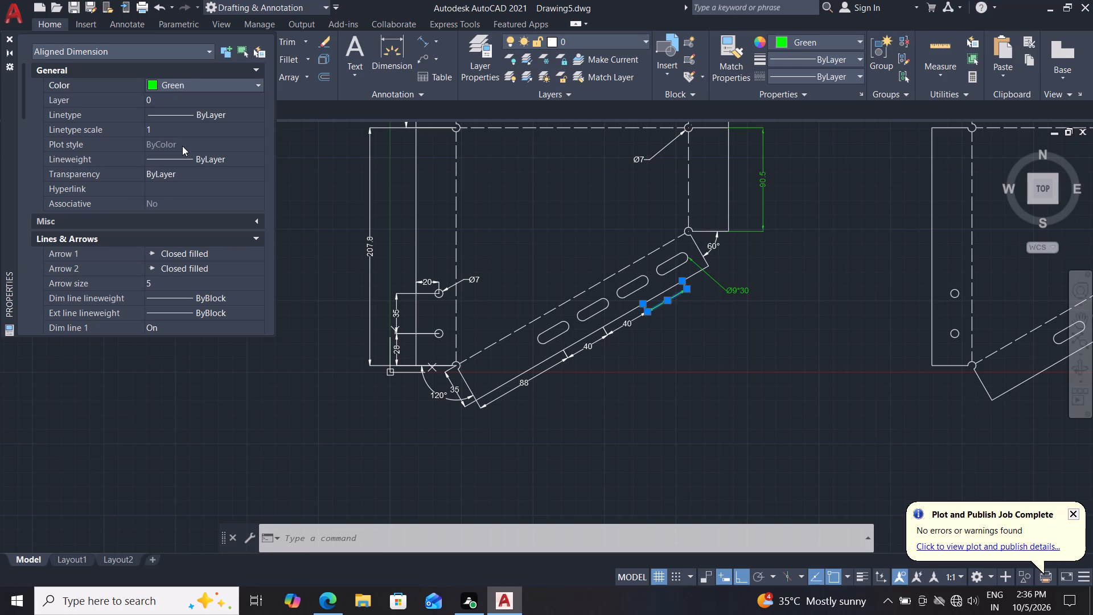
# Set the transparency of the uppermost aligned 40 dimension to 30 and clear the selection.
pyautogui.moveTo(198, 175); pyautogui.dragTo(195, 174)
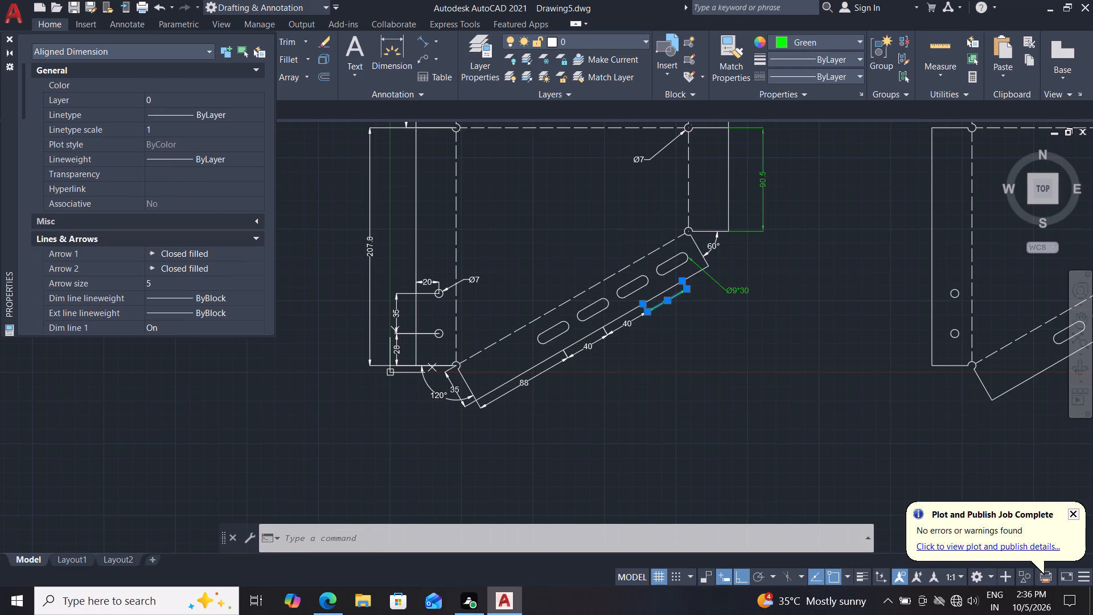
pyautogui.moveTo(195, 174); pyautogui.dragTo(59, 174)
pyautogui.write('30')
pyautogui.press('Return')
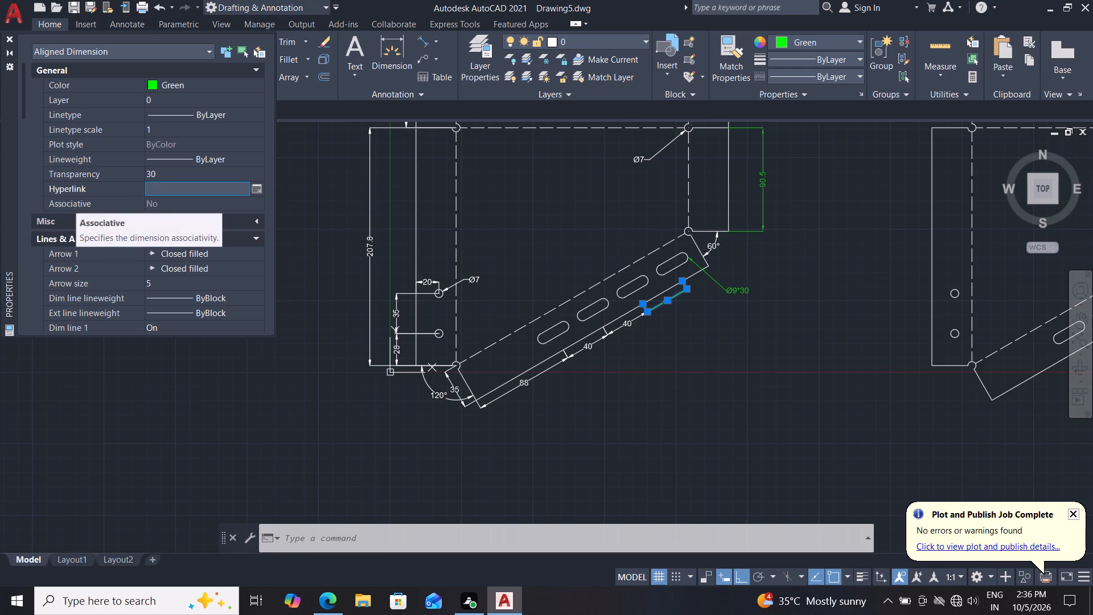
pyautogui.press('Escape')
pyautogui.press('Escape')
pyautogui.press('Escape')
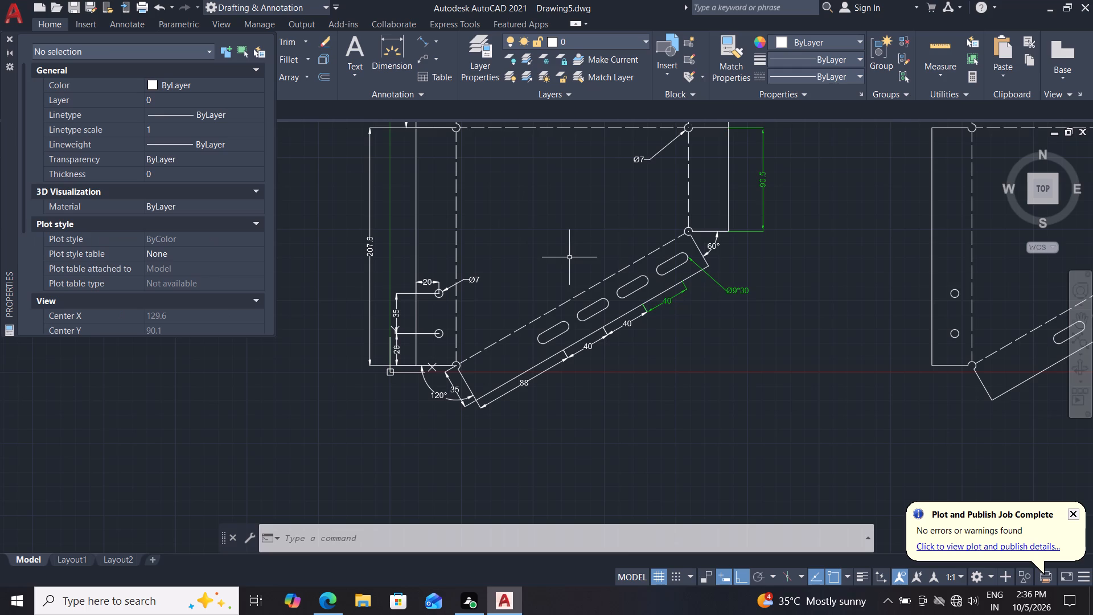
# Change the colour of the middle aligned 40 dimension along the original pattern's sloped flange to green.
pyautogui.scroll(1, 527, 186)
pyautogui.scroll(-1, 537, 231)
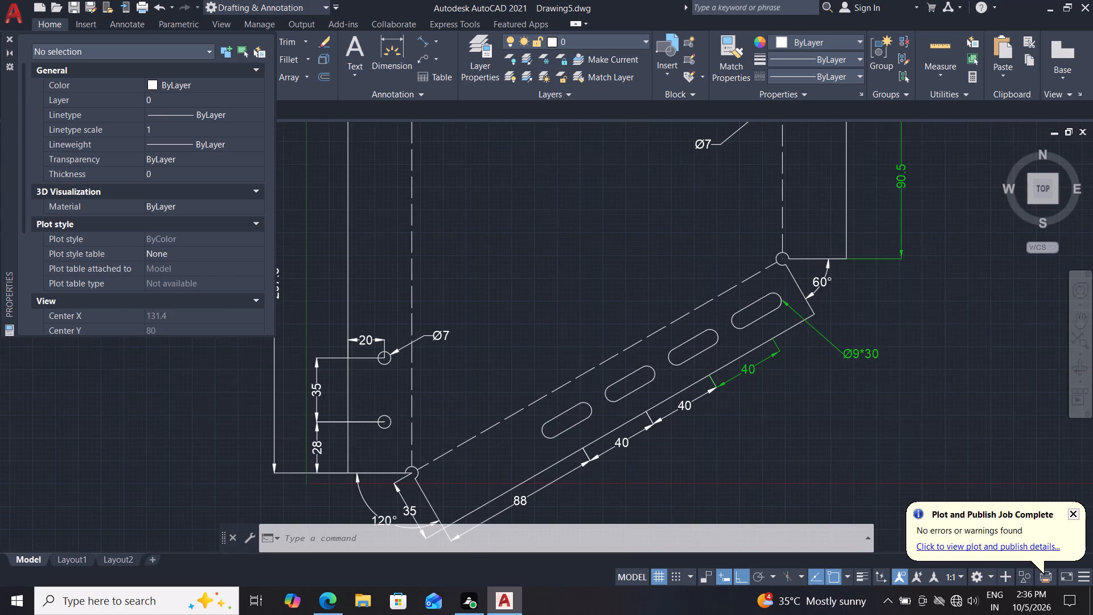
pyautogui.moveTo(562, 256); pyautogui.dragTo(519, 227, button='middle')
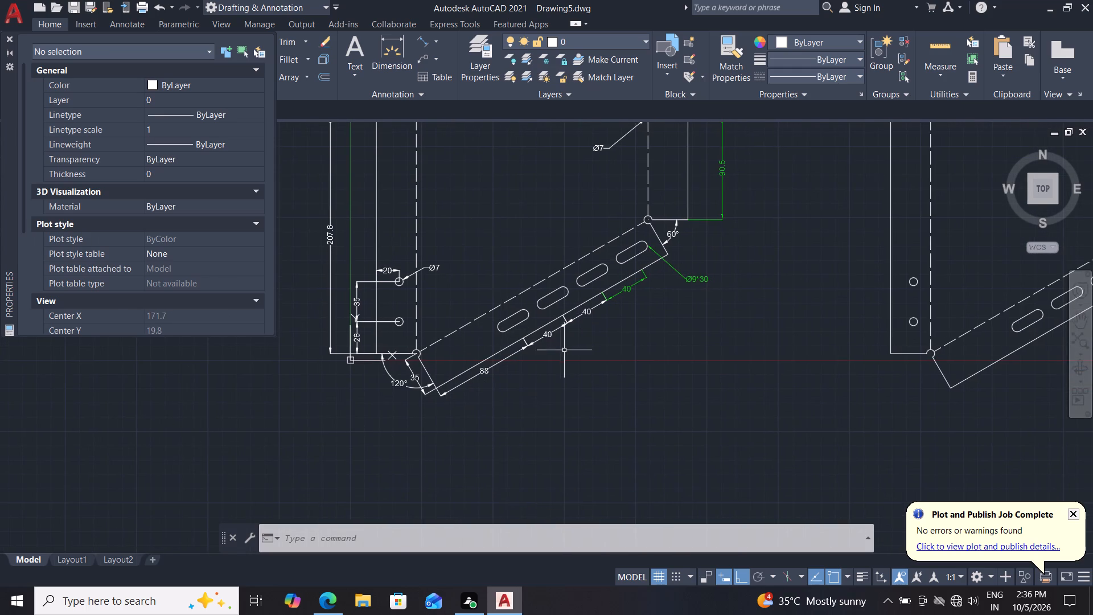
pyautogui.scroll(1, 569, 348)
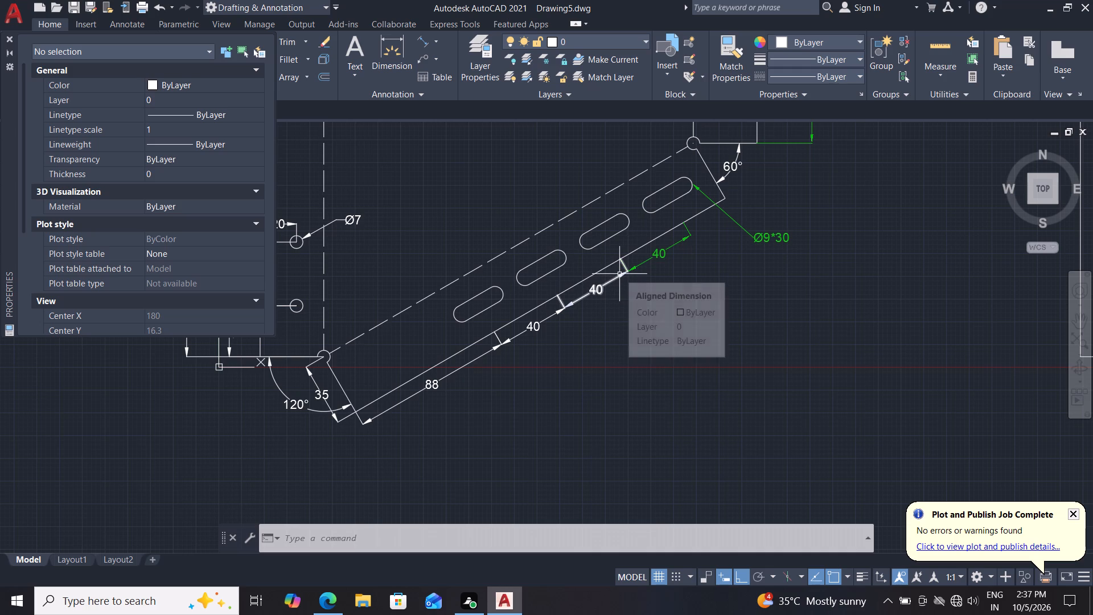
pyautogui.moveTo(536, 383); pyautogui.dragTo(558, 369, button='middle')
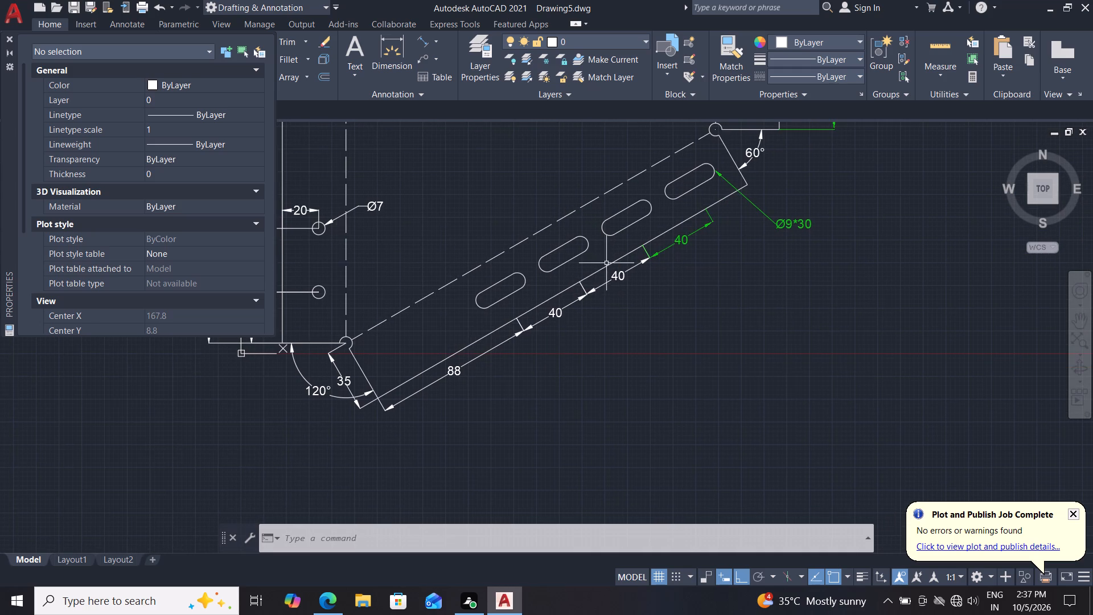
pyautogui.click(617, 276)
pyautogui.moveTo(533, 393); pyautogui.dragTo(552, 381, button='middle')
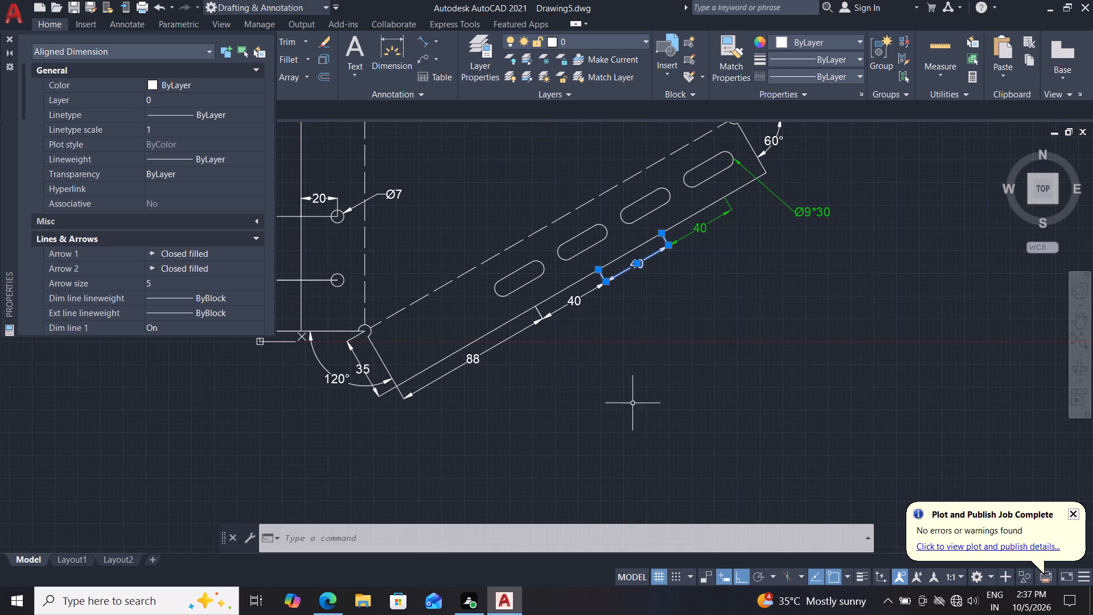
pyautogui.moveTo(611, 372); pyautogui.dragTo(598, 406, button='middle')
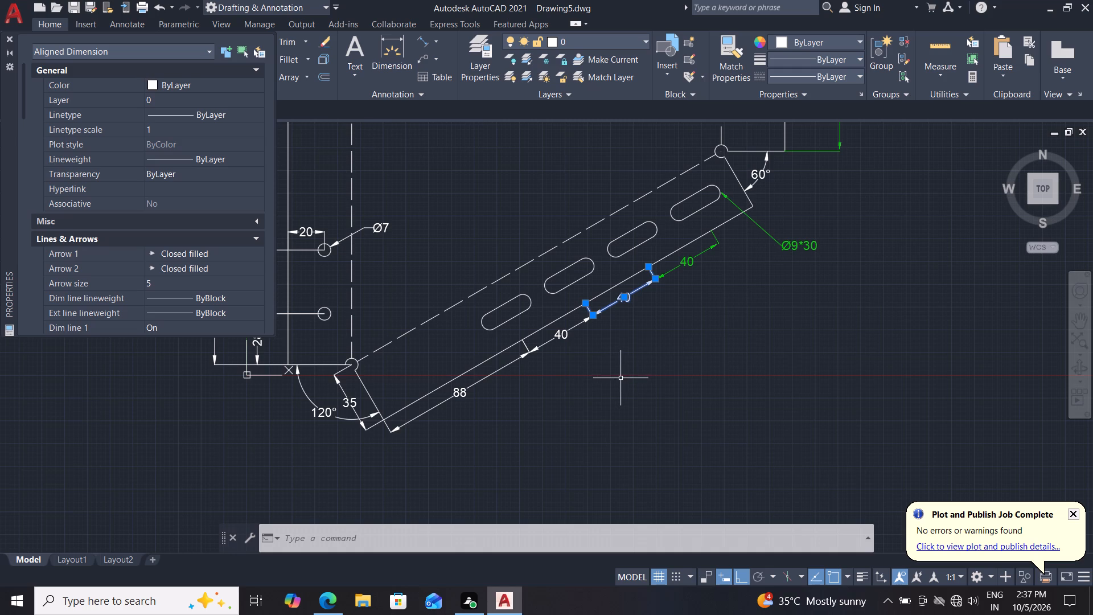
pyautogui.moveTo(607, 375); pyautogui.dragTo(601, 415, button='middle')
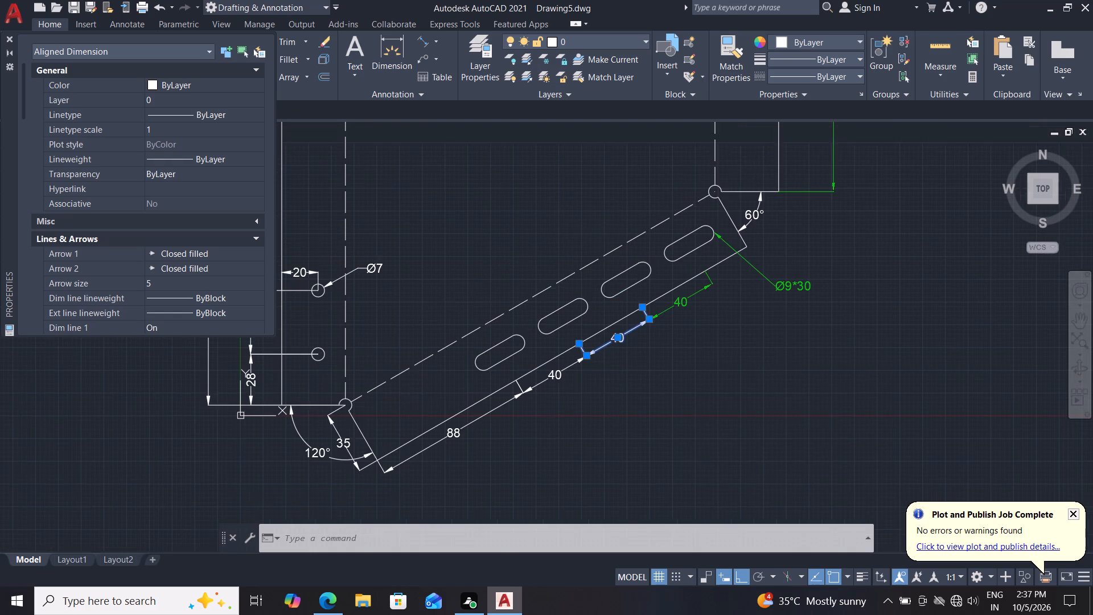
pyautogui.moveTo(601, 415); pyautogui.dragTo(600, 416, button='middle')
pyautogui.doubleClick(197, 84)
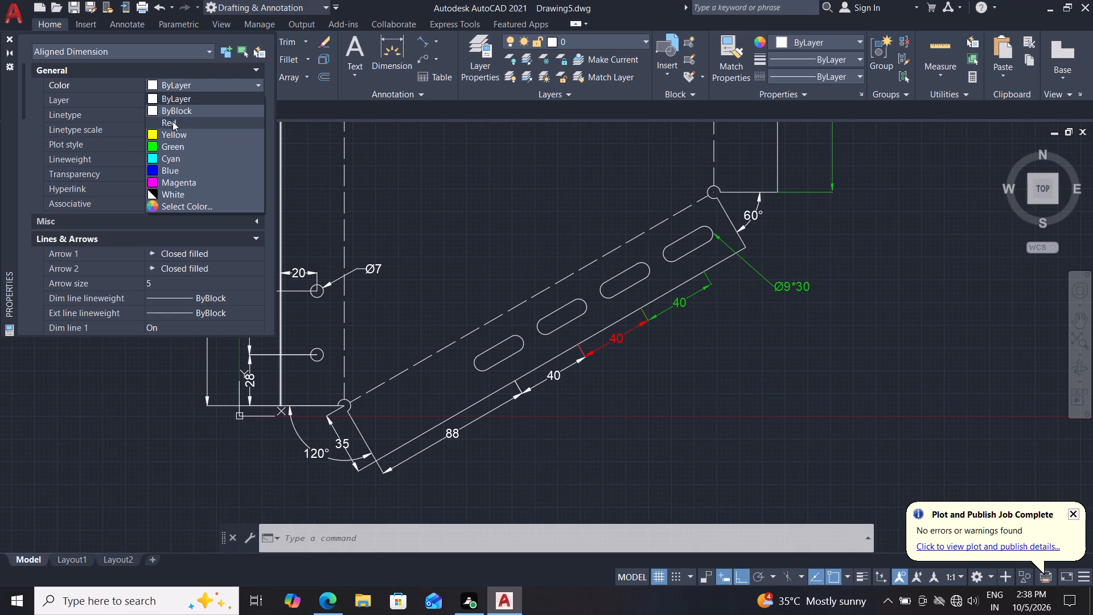
pyautogui.click(175, 149)
# Set the transparency of the middle aligned 40 dimension to 30 and clear the selection.
pyautogui.moveTo(181, 173); pyautogui.dragTo(80, 178)
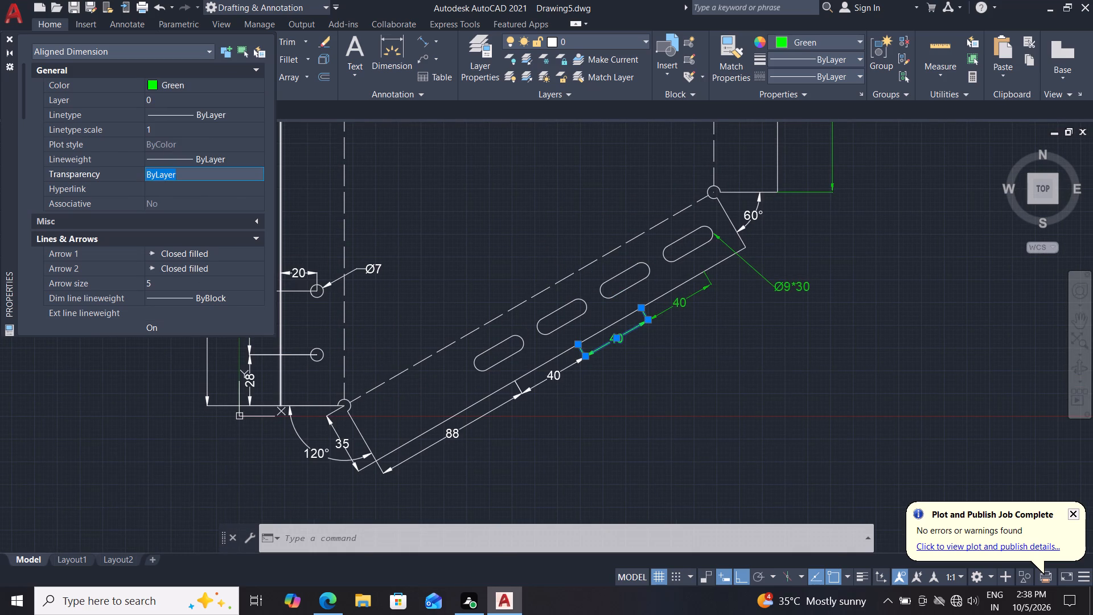
pyautogui.write('30')
pyautogui.press('Return')
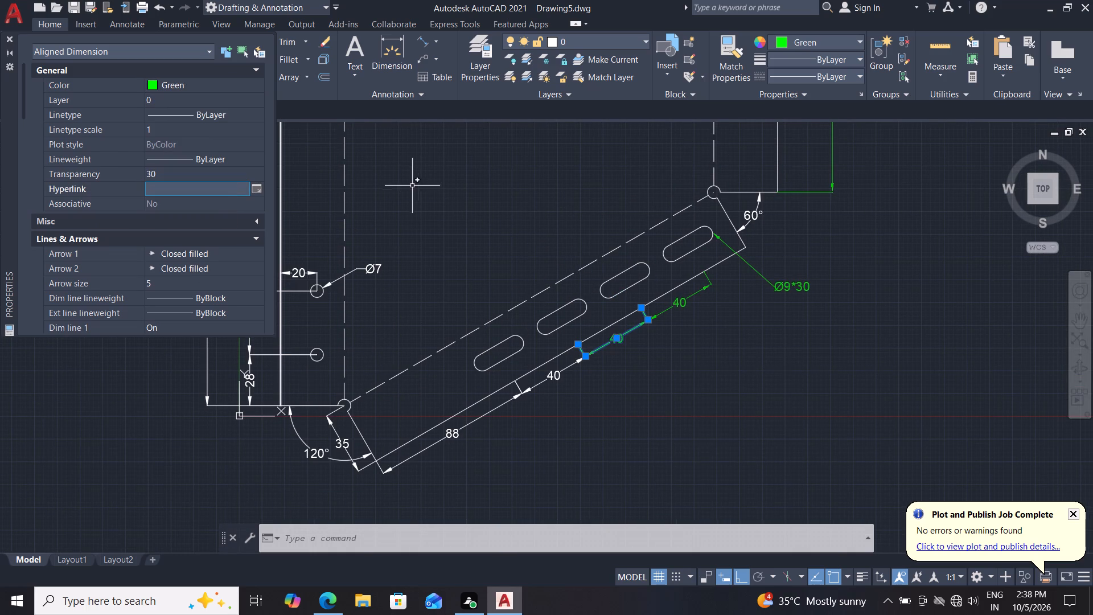
pyautogui.moveTo(426, 179); pyautogui.dragTo(426, 190, button='middle')
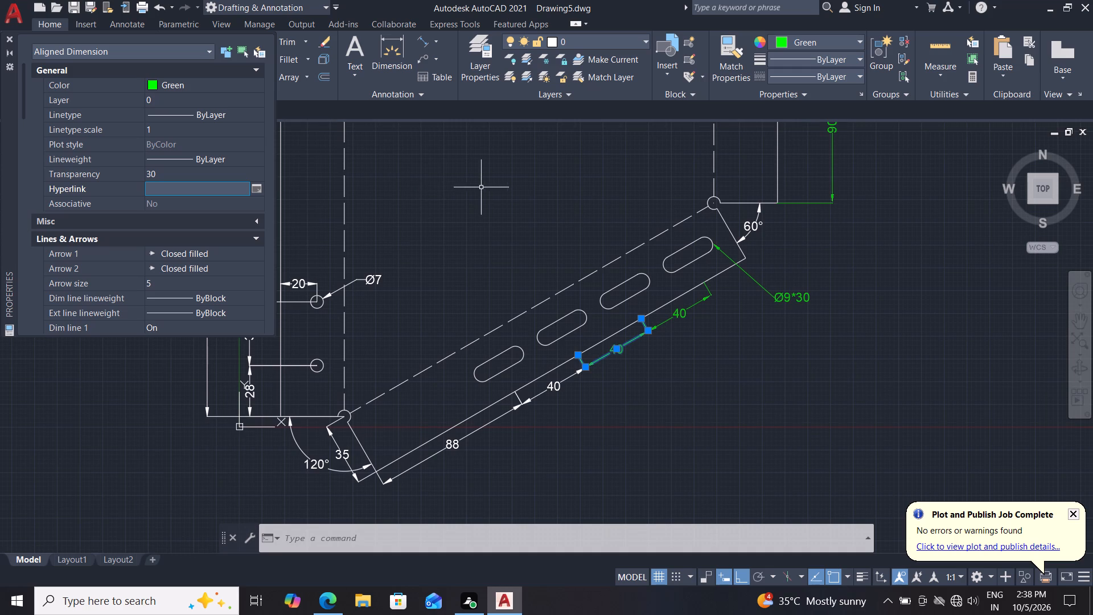
pyautogui.moveTo(479, 199); pyautogui.dragTo(482, 216, button='middle')
pyautogui.press('Escape')
pyautogui.press('Escape')
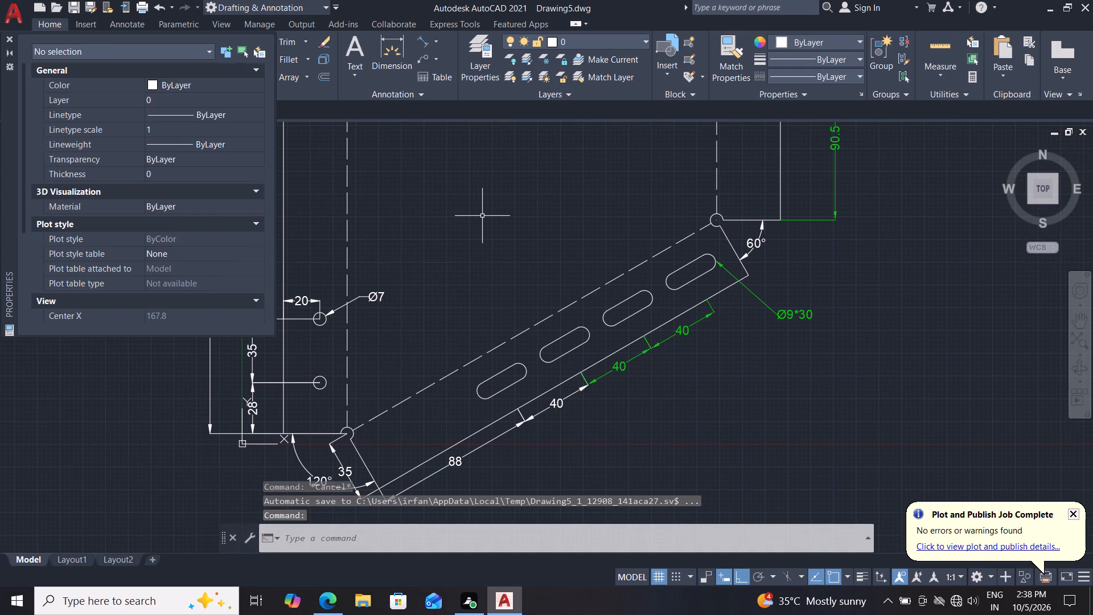
# Change the colour of the lowest aligned 40 dimension, next to the 88 dimension on the original's sloped flange, to green.
pyautogui.moveTo(507, 231); pyautogui.dragTo(492, 167, button='middle')
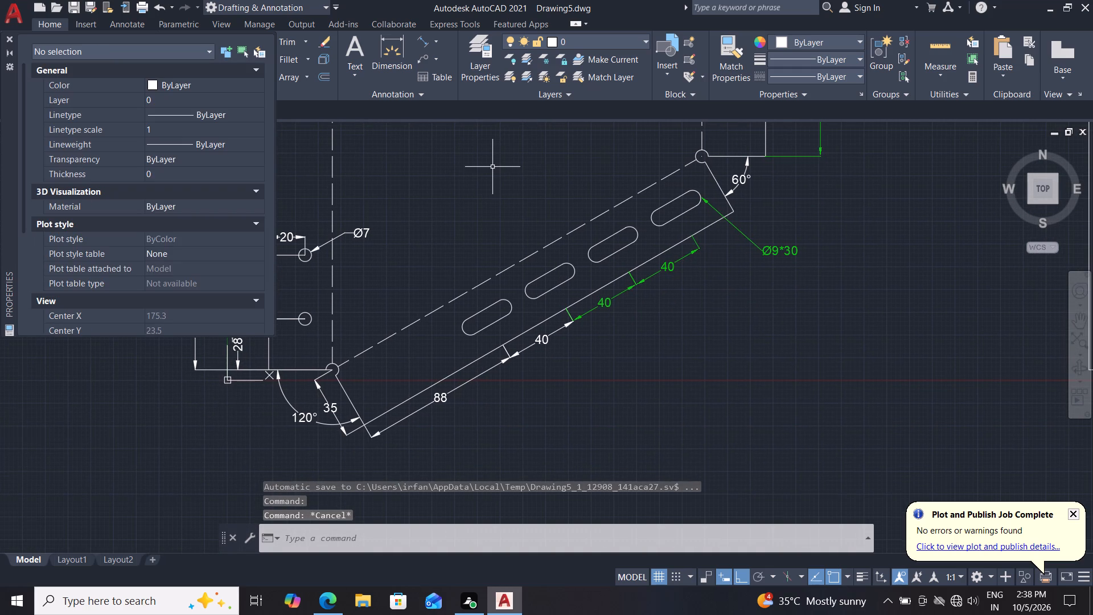
pyautogui.moveTo(512, 219); pyautogui.dragTo(536, 309, button='middle')
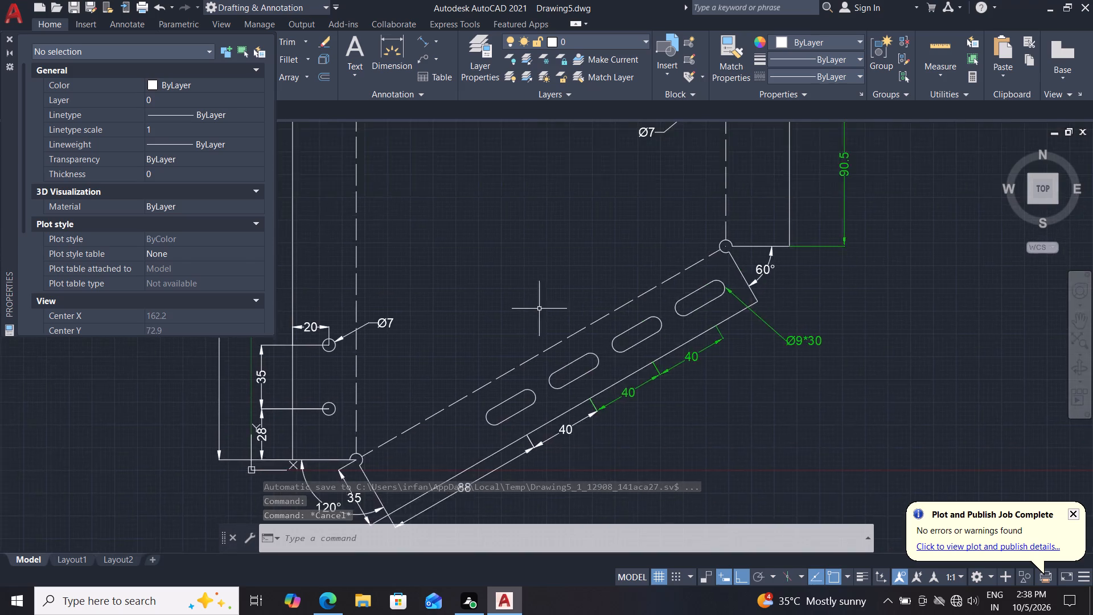
pyautogui.scroll(-4, 561, 292)
pyautogui.scroll(2, 578, 284)
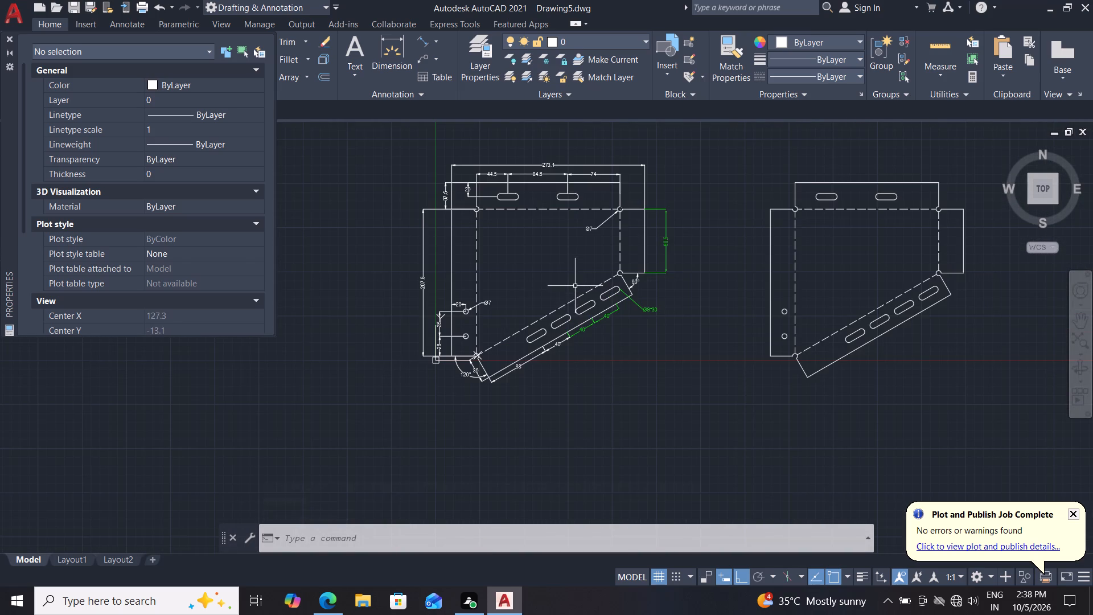
pyautogui.scroll(1, 552, 280)
pyautogui.moveTo(495, 325); pyautogui.dragTo(511, 285, button='middle')
pyautogui.scroll(1, 495, 325)
pyautogui.scroll(2, 581, 403)
pyautogui.click(656, 330)
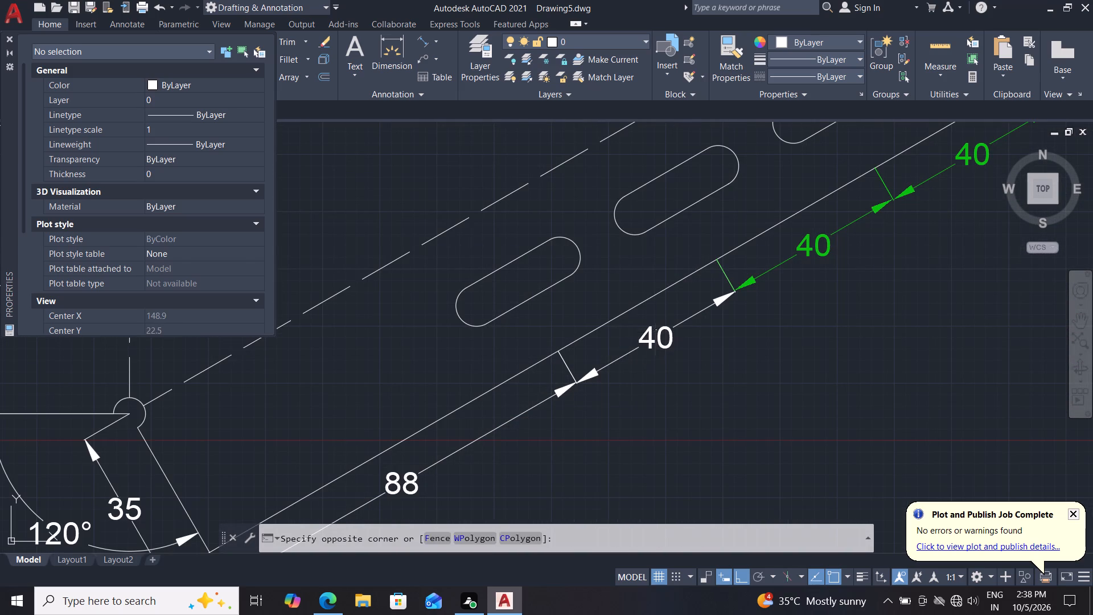
pyautogui.click(629, 367)
pyautogui.scroll(-1, 480, 283)
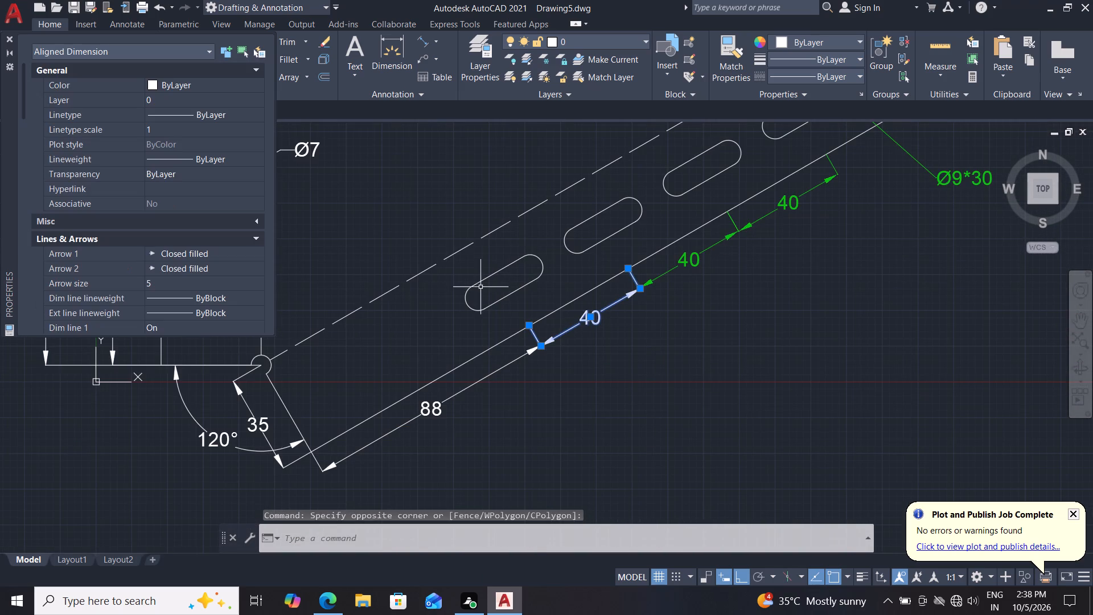
pyautogui.doubleClick(208, 79)
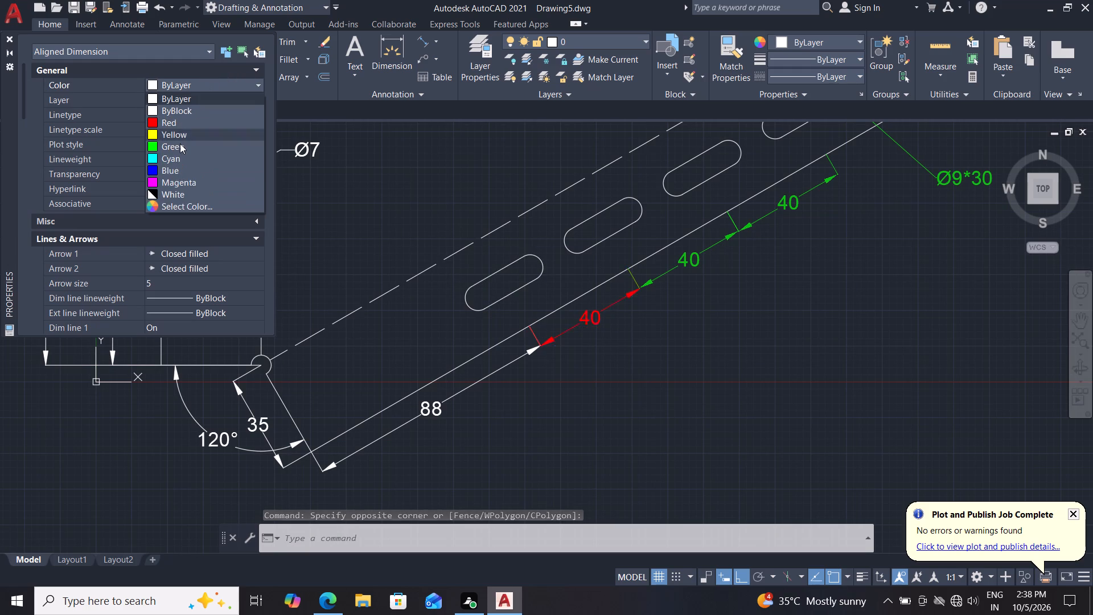
pyautogui.click(179, 146)
# Set the transparency of the lowest aligned 40 dimension on the sloped flange to 30.
pyautogui.moveTo(185, 172); pyautogui.dragTo(102, 200)
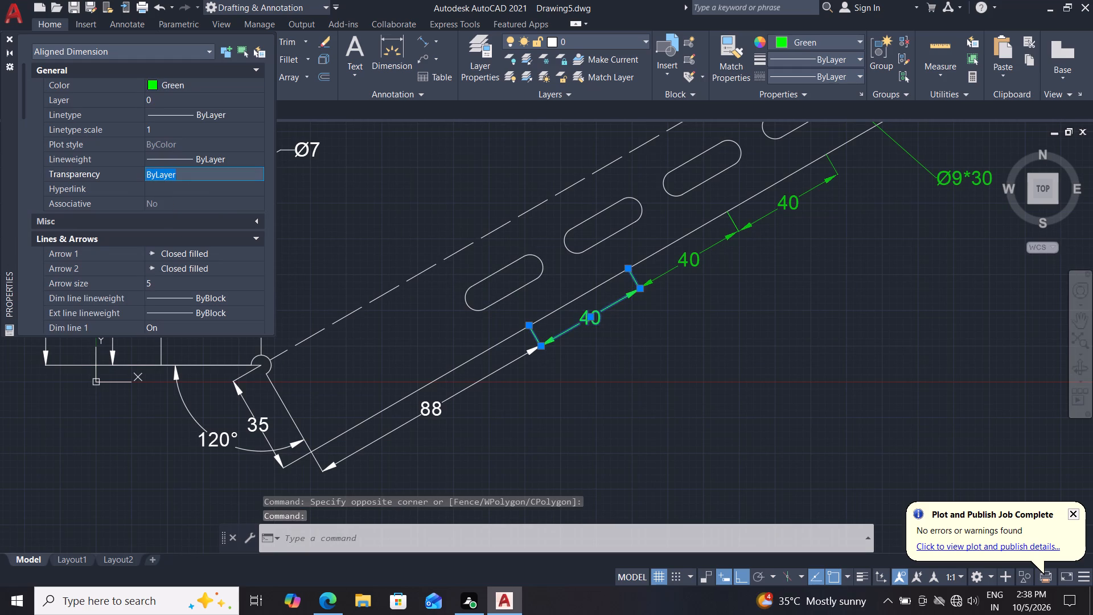
pyautogui.write('30')
pyautogui.press('Return')
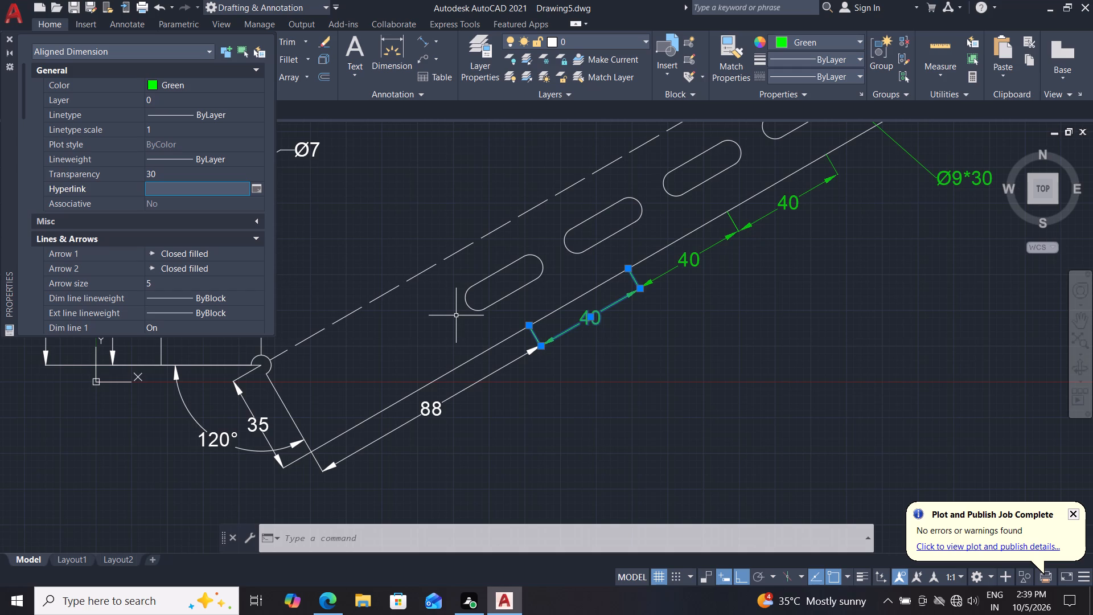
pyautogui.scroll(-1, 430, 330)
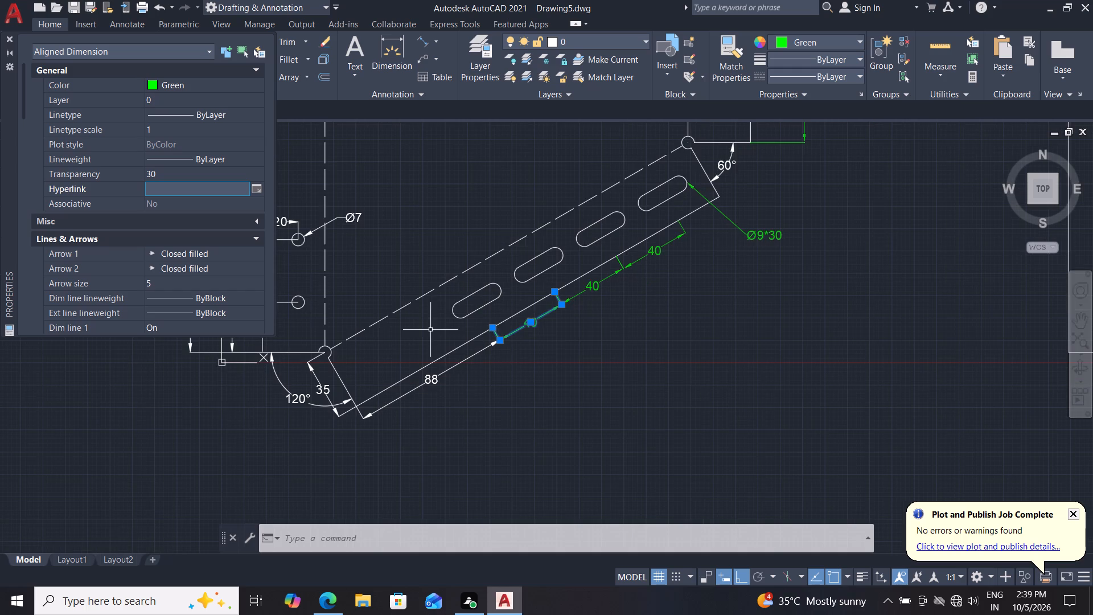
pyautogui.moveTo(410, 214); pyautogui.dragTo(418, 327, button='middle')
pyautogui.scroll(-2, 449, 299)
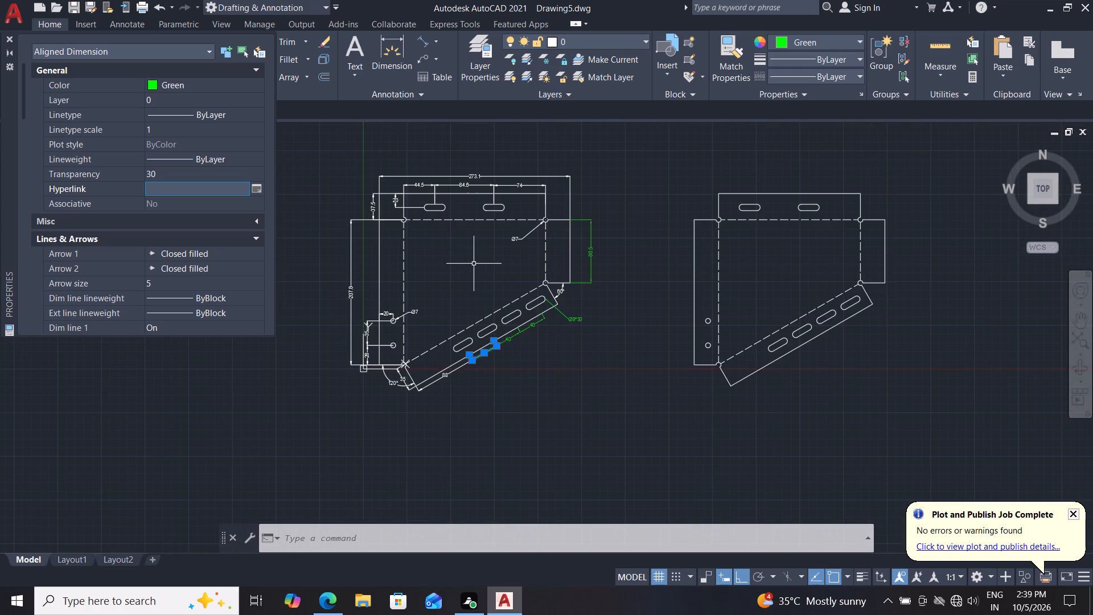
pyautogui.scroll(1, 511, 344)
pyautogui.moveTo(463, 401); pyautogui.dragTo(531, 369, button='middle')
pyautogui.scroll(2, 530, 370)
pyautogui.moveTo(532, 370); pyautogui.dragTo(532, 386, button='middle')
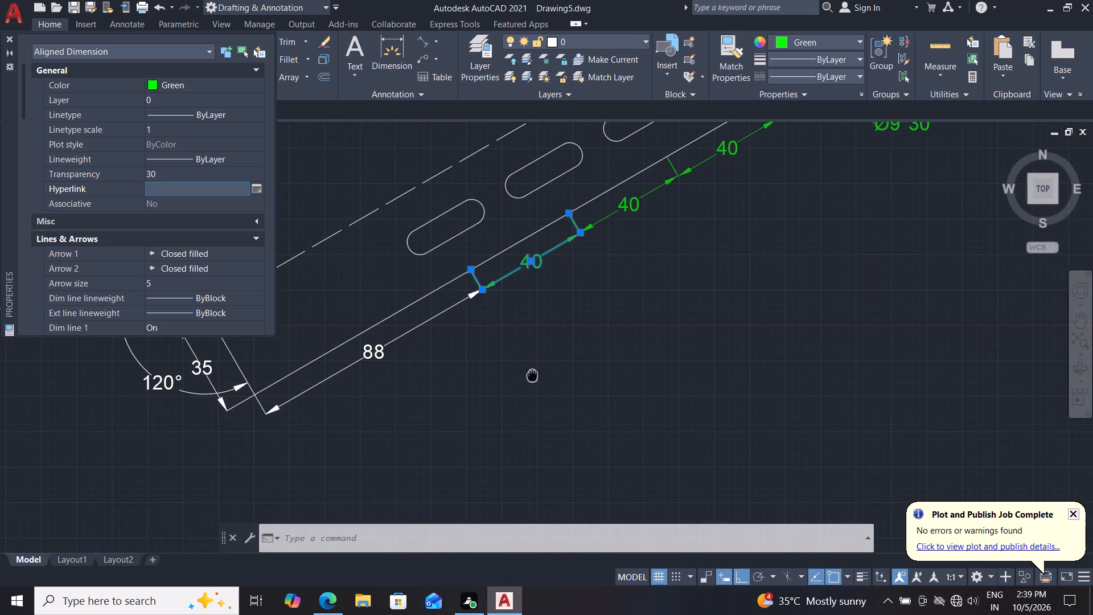
# Clear the selection and change the colour of the aligned 88 dimension along the original pattern's sloped flange to green.
pyautogui.moveTo(532, 386); pyautogui.dragTo(543, 402, button='middle')
pyautogui.press('Escape')
pyautogui.press('Escape')
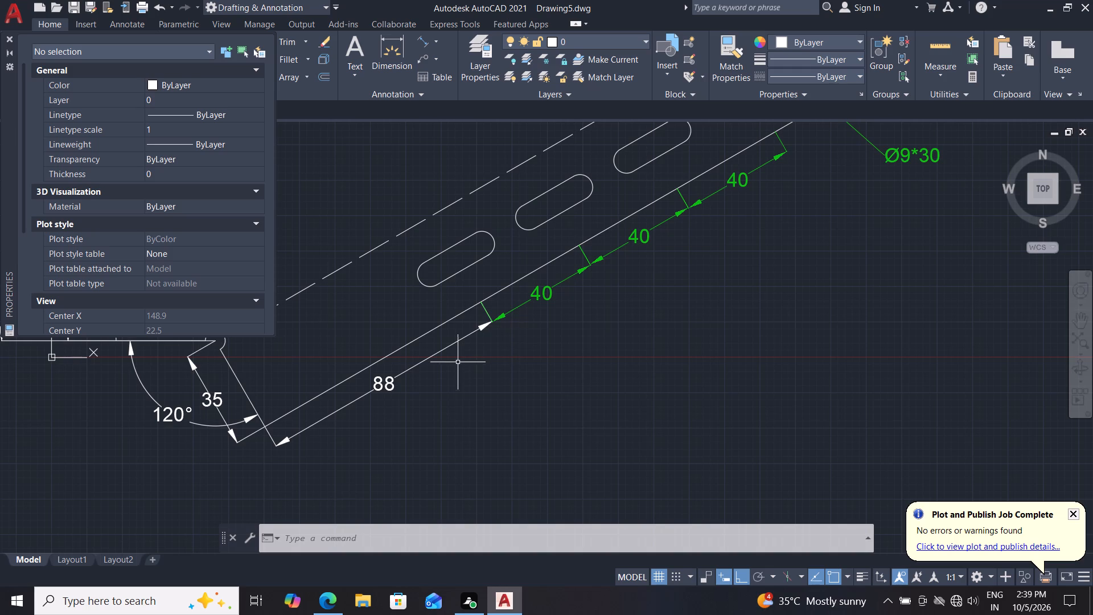
pyautogui.scroll(-2, 488, 385)
pyautogui.moveTo(537, 365); pyautogui.dragTo(504, 395, button='middle')
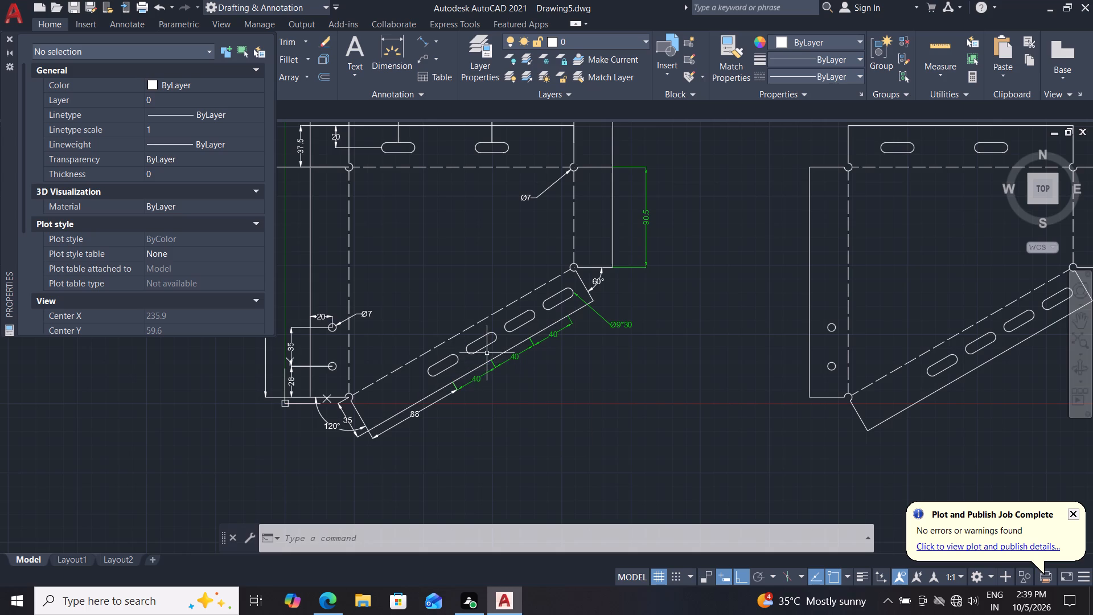
pyautogui.scroll(1, 445, 409)
pyautogui.click(428, 399)
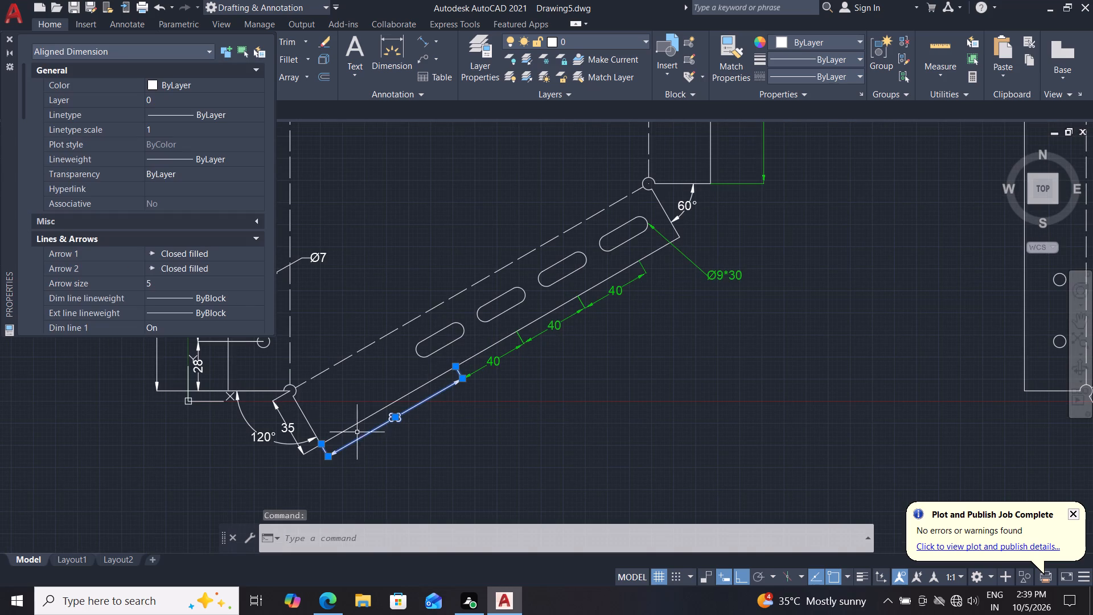
pyautogui.doubleClick(180, 85)
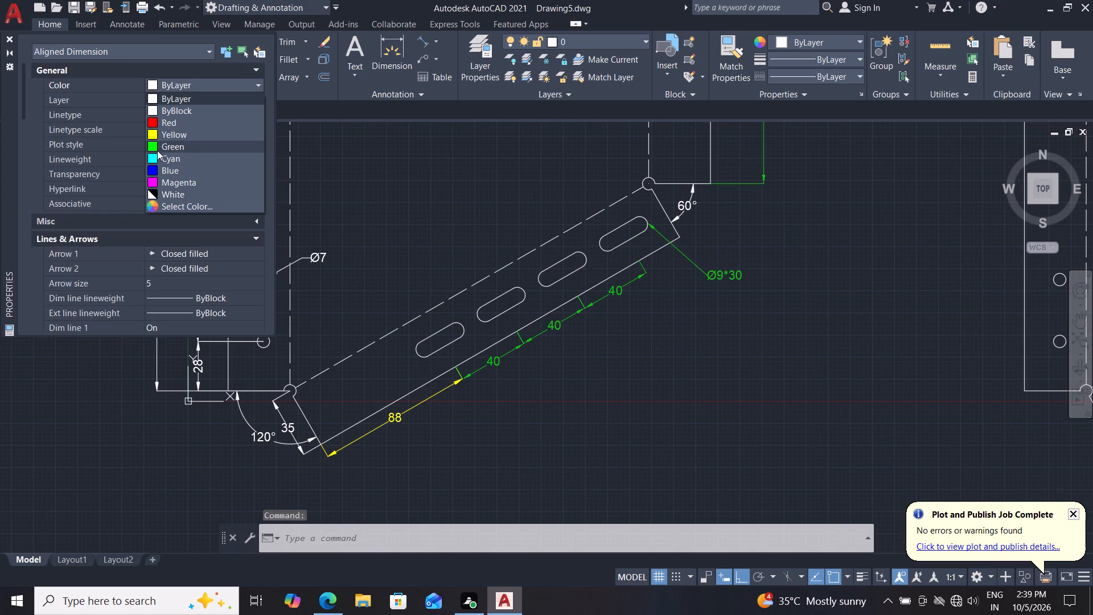
pyautogui.click(157, 150)
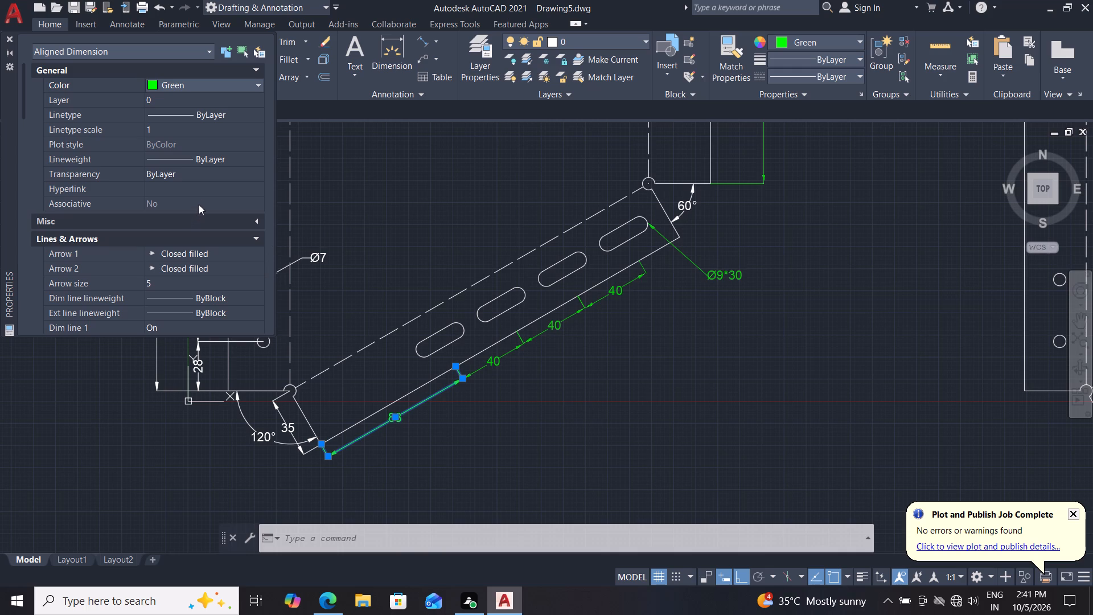
# Set the transparency of the aligned 88 dimension to 30 and clear the selection.
pyautogui.moveTo(176, 173); pyautogui.dragTo(73, 179)
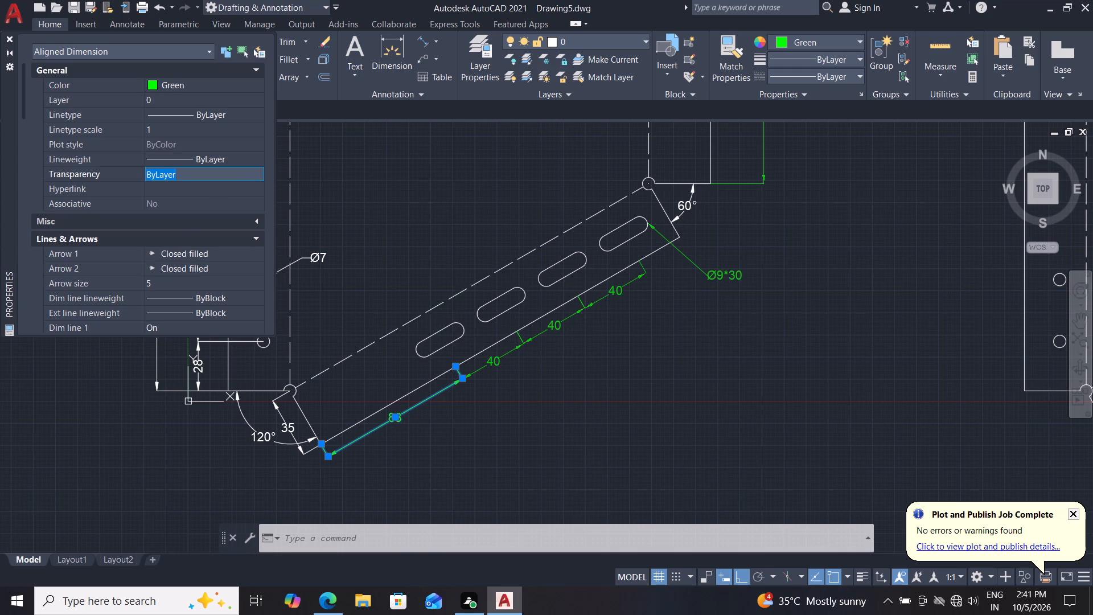
pyautogui.write('30')
pyautogui.press('Return')
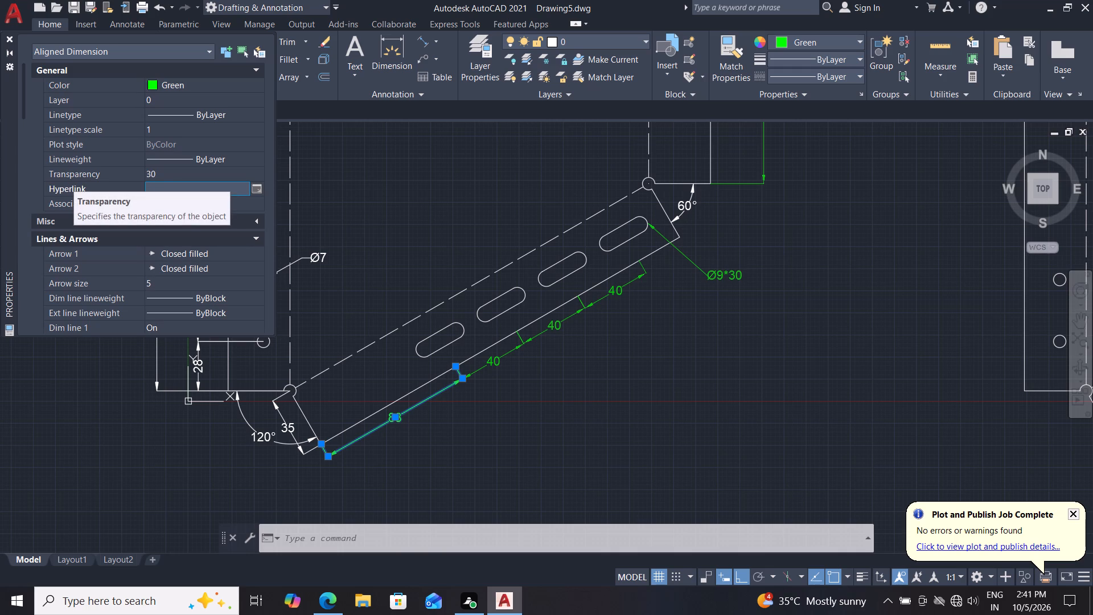
pyautogui.press('Escape')
pyautogui.press('Escape')
# Change the colour of the Ø7 diameter dimension on the original pattern's upper-right corner relief hole to green.
pyautogui.scroll(-1, 484, 244)
pyautogui.moveTo(483, 225); pyautogui.dragTo(505, 337, button='middle')
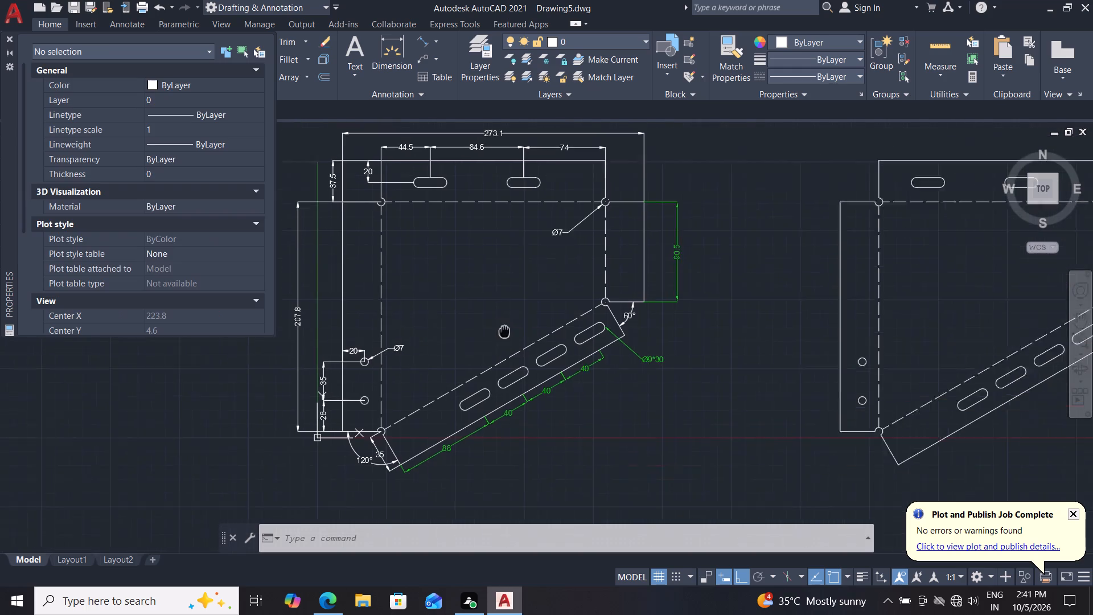
pyautogui.moveTo(505, 337); pyautogui.dragTo(510, 362, button='middle')
pyautogui.click(582, 259)
pyautogui.click(539, 311)
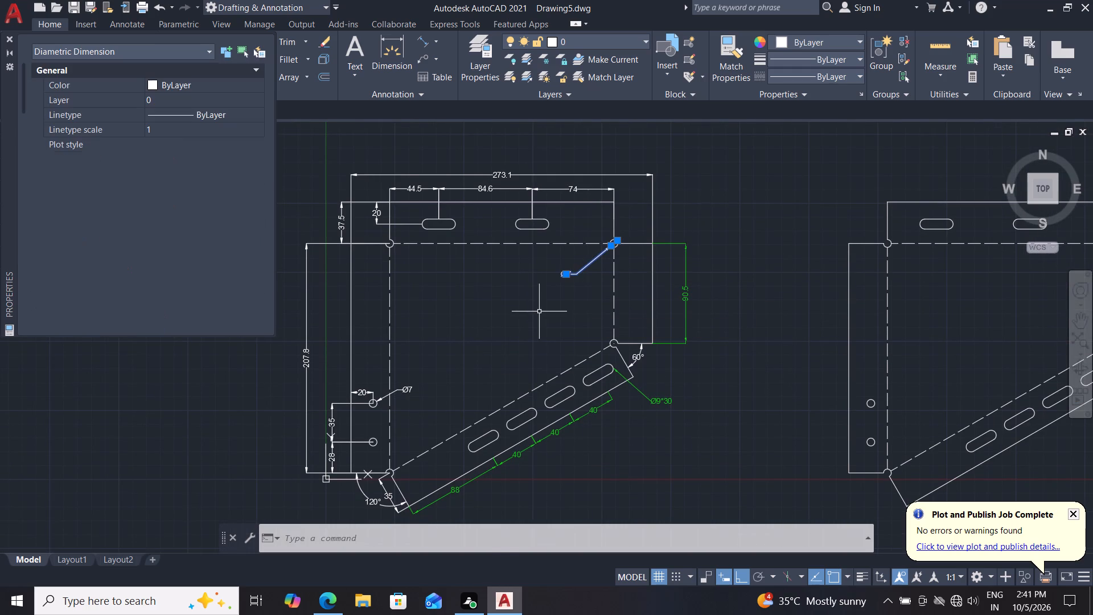
pyautogui.moveTo(436, 359); pyautogui.dragTo(461, 338, button='middle')
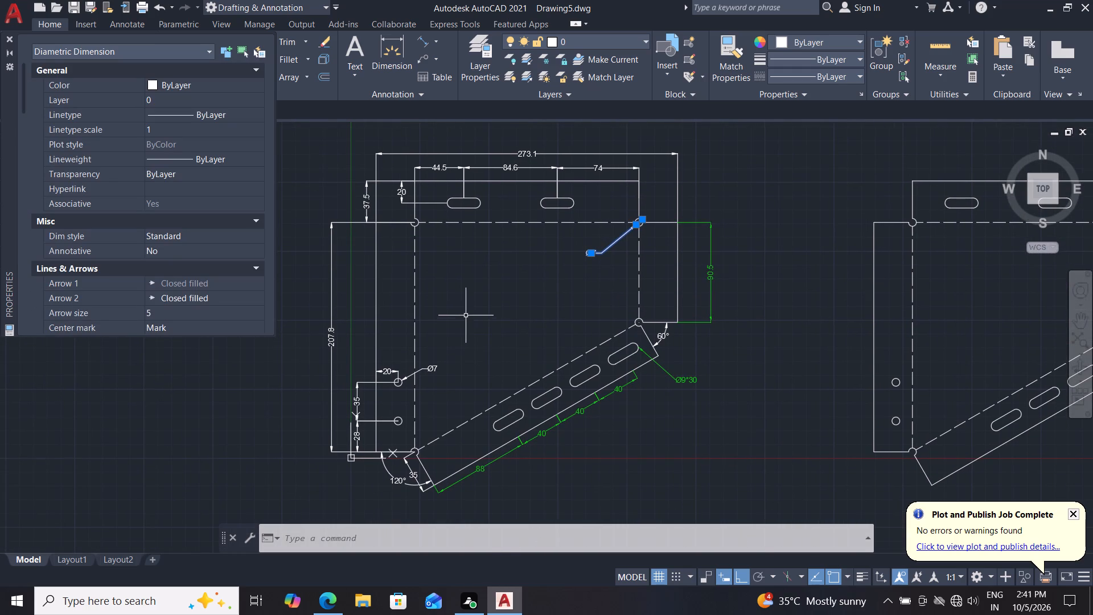
pyautogui.moveTo(439, 357); pyautogui.dragTo(477, 322, button='middle')
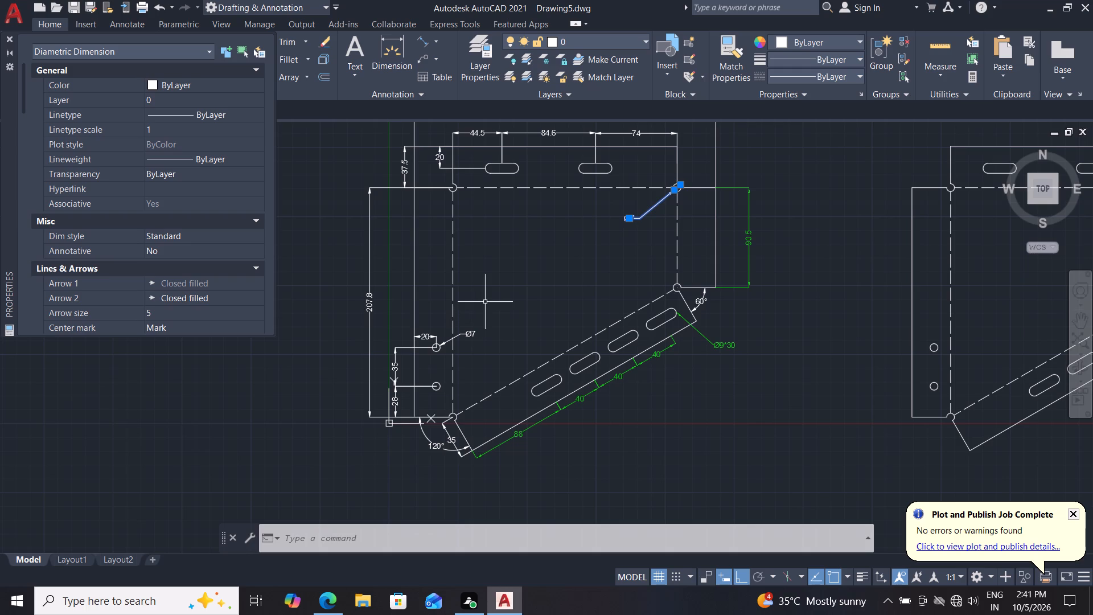
pyautogui.moveTo(504, 292); pyautogui.dragTo(498, 315, button='middle')
pyautogui.doubleClick(237, 86)
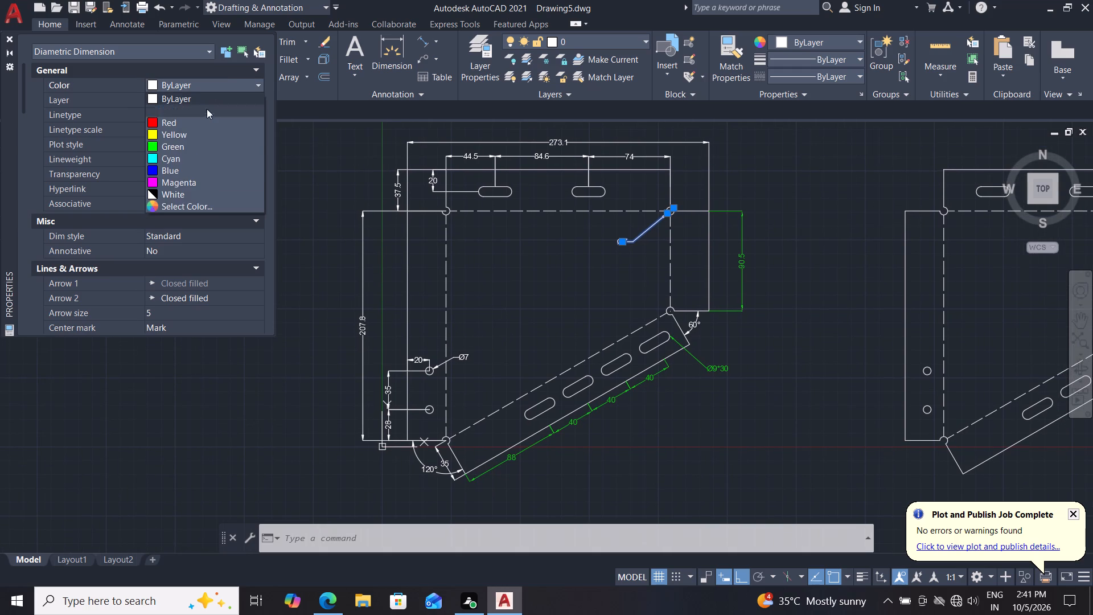
pyautogui.click(182, 144)
# Set the transparency of the corner relief hole's Ø7 dimension to 30 and clear the selection.
pyautogui.moveTo(194, 173); pyautogui.dragTo(96, 185)
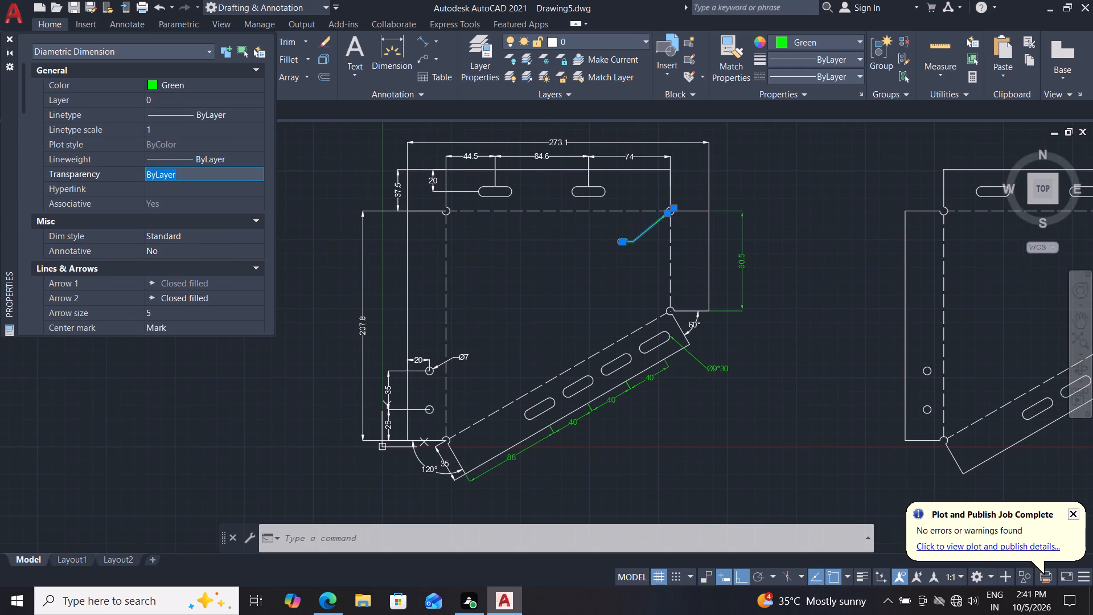
pyautogui.write('30')
pyautogui.press('Return')
pyautogui.press('Escape')
pyautogui.press('Escape')
pyautogui.press('Escape')
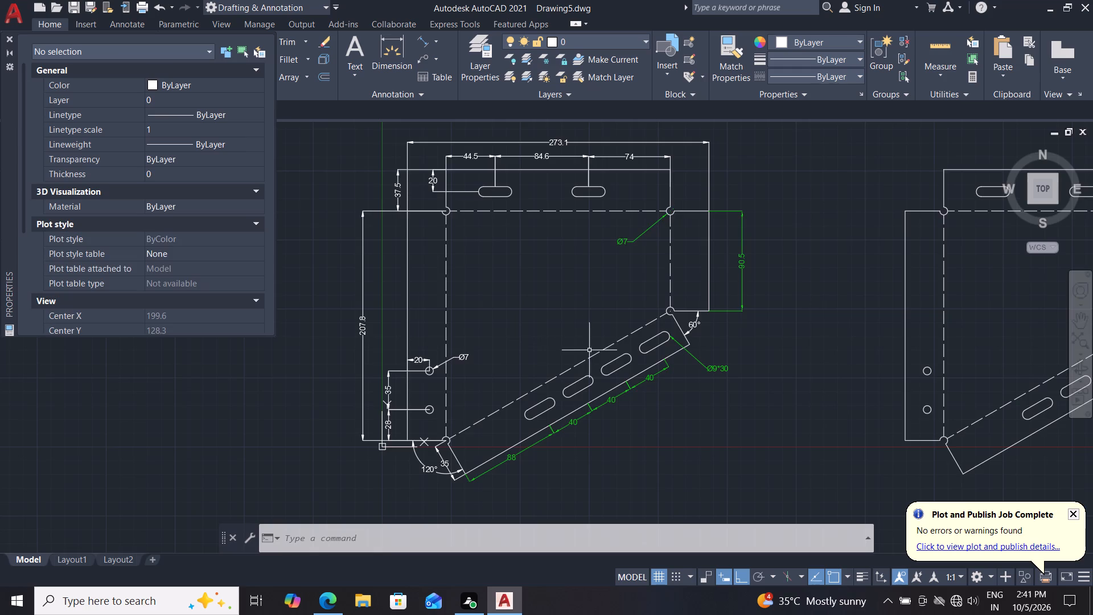
# Change the colour of the 120° angular dimension at the lower end of the original's sloped flange to green.
pyautogui.scroll(1, 589, 350)
pyautogui.middleClick(589, 350)
pyautogui.moveTo(492, 379); pyautogui.dragTo(549, 328, button='middle')
pyautogui.moveTo(465, 359); pyautogui.dragTo(519, 249, button='middle')
pyautogui.scroll(1, 519, 253)
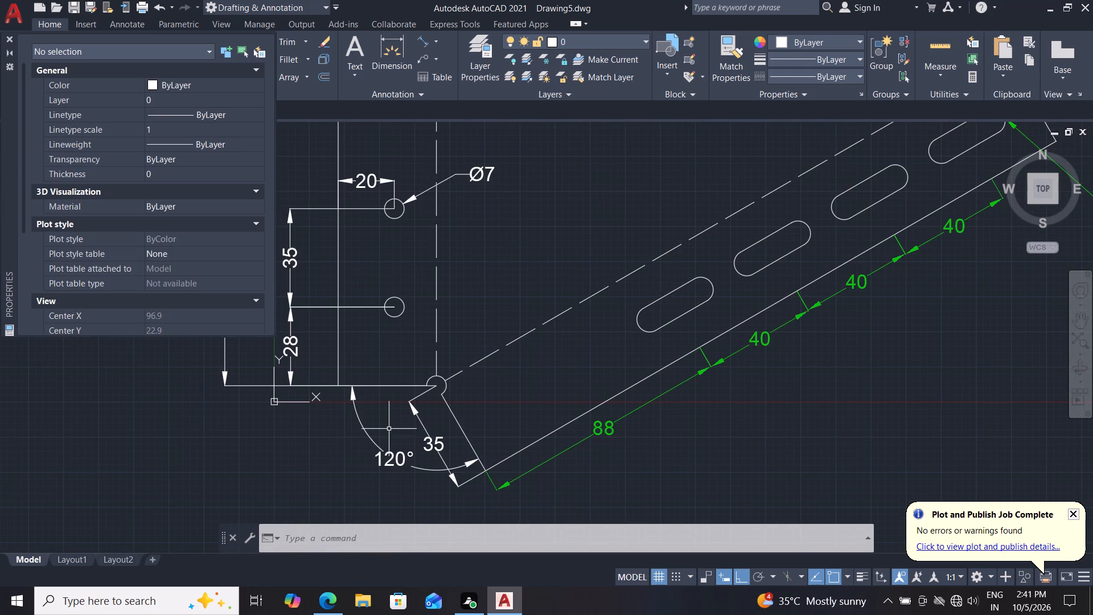
pyautogui.moveTo(388, 432); pyautogui.dragTo(377, 440)
pyautogui.click(336, 470)
pyautogui.scroll(-2, 459, 325)
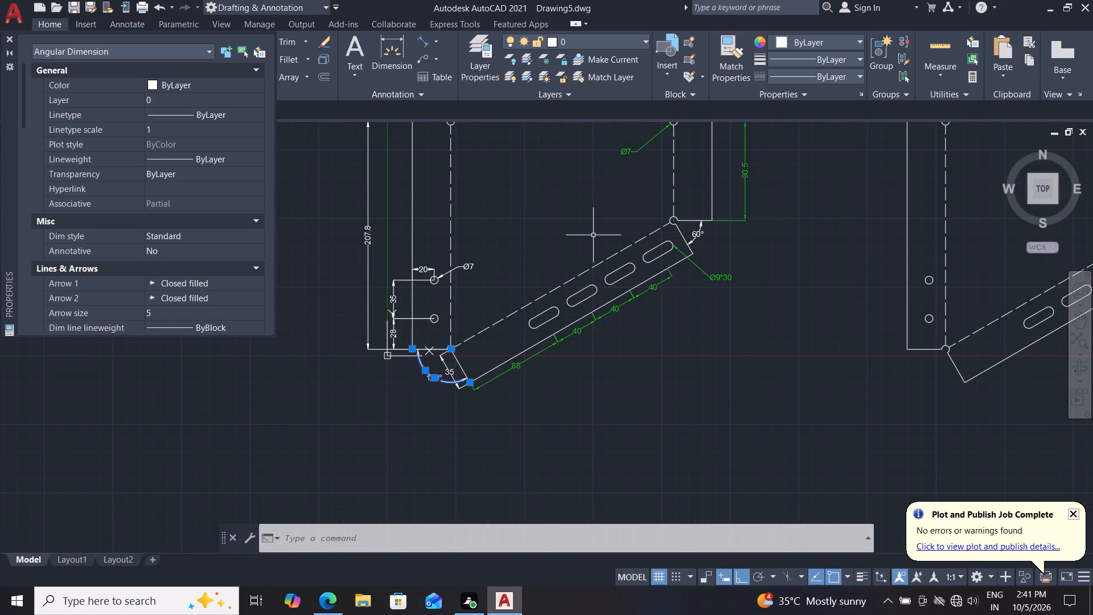
pyautogui.moveTo(607, 239); pyautogui.dragTo(599, 263, button='middle')
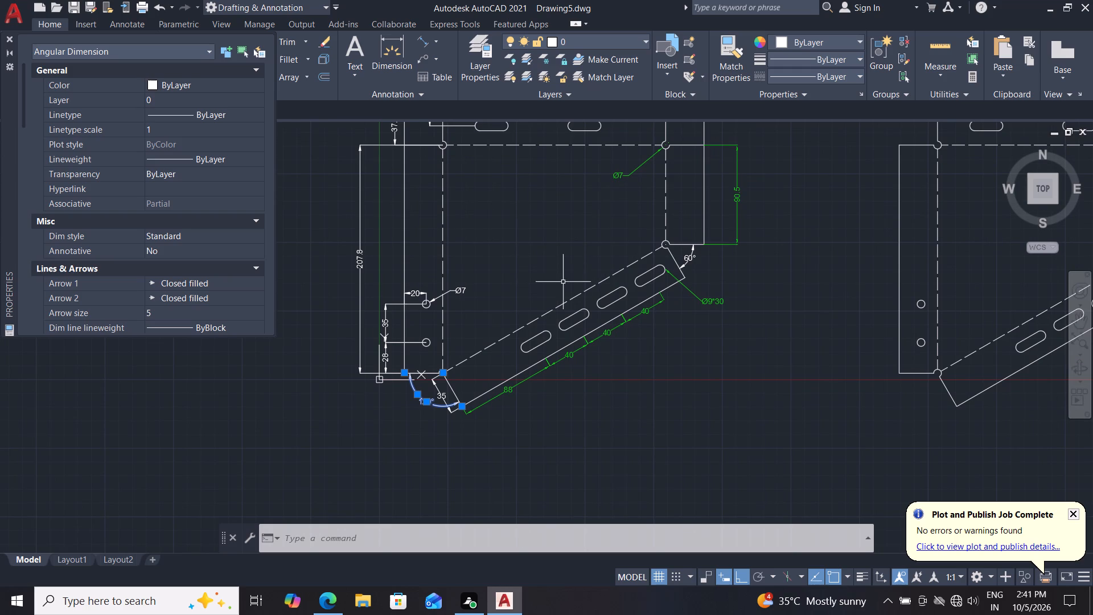
pyautogui.moveTo(562, 269); pyautogui.dragTo(542, 293, button='middle')
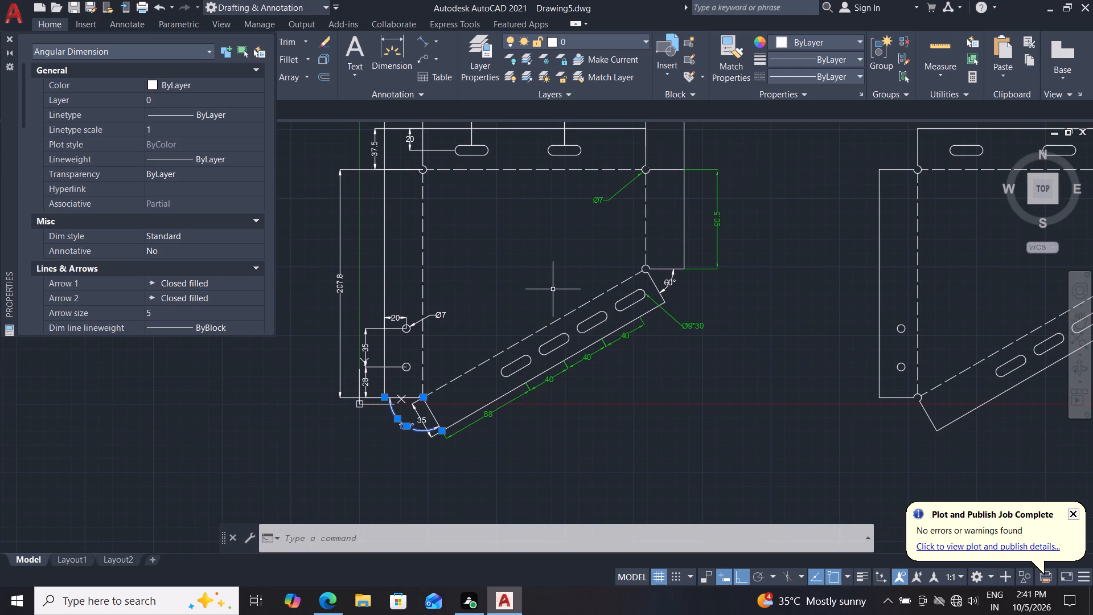
pyautogui.moveTo(574, 273); pyautogui.dragTo(550, 308, button='middle')
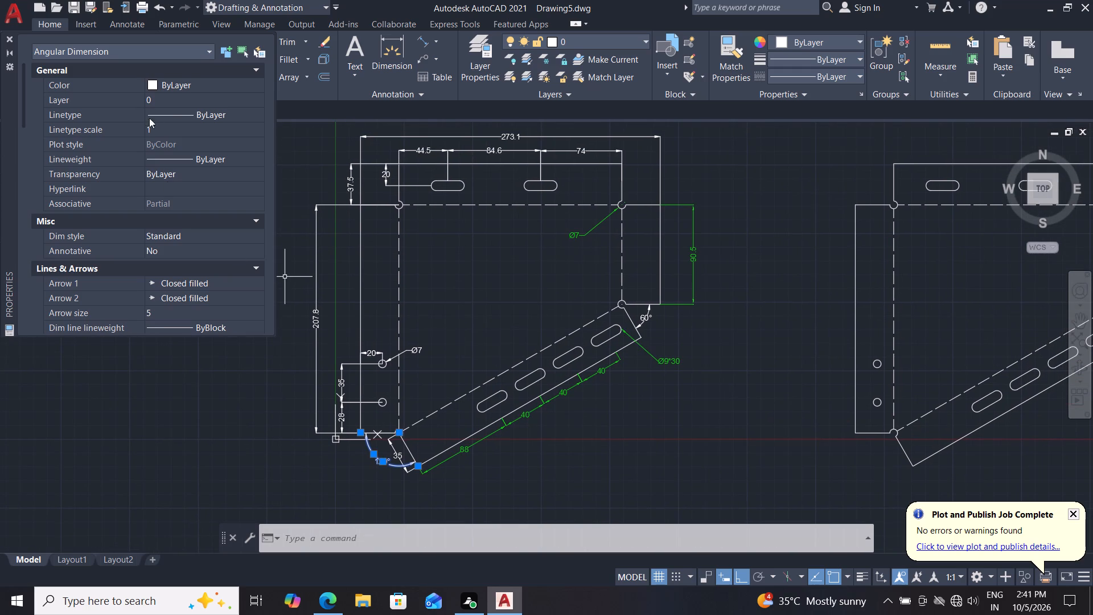
pyautogui.doubleClick(189, 87)
pyautogui.click(169, 146)
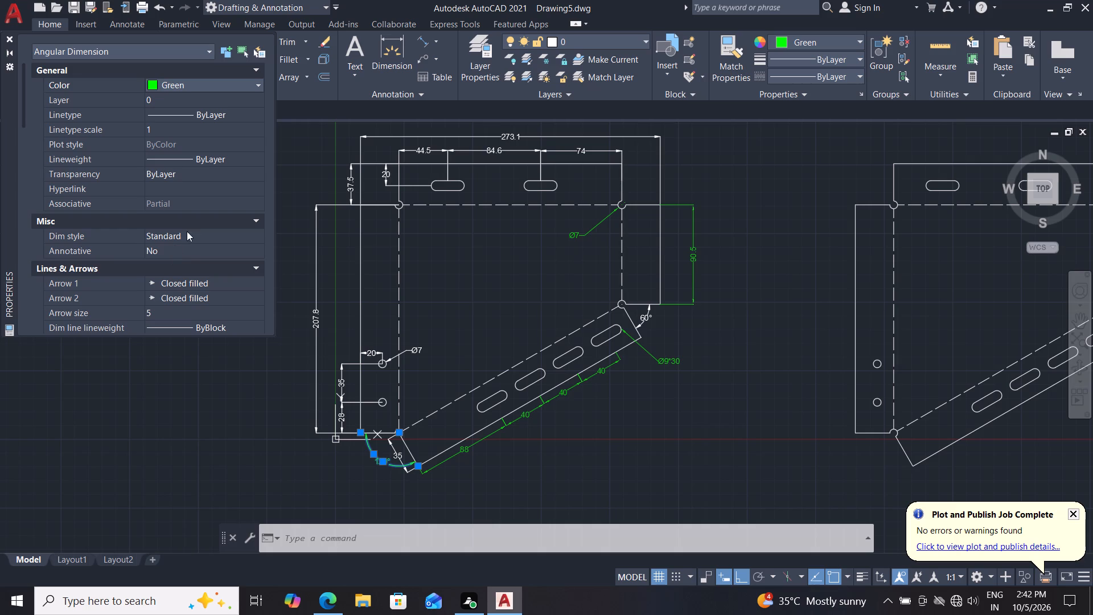
# Set the transparency of the 120° angular dimension to 30 and clear the selection.
pyautogui.moveTo(187, 175); pyautogui.dragTo(184, 175)
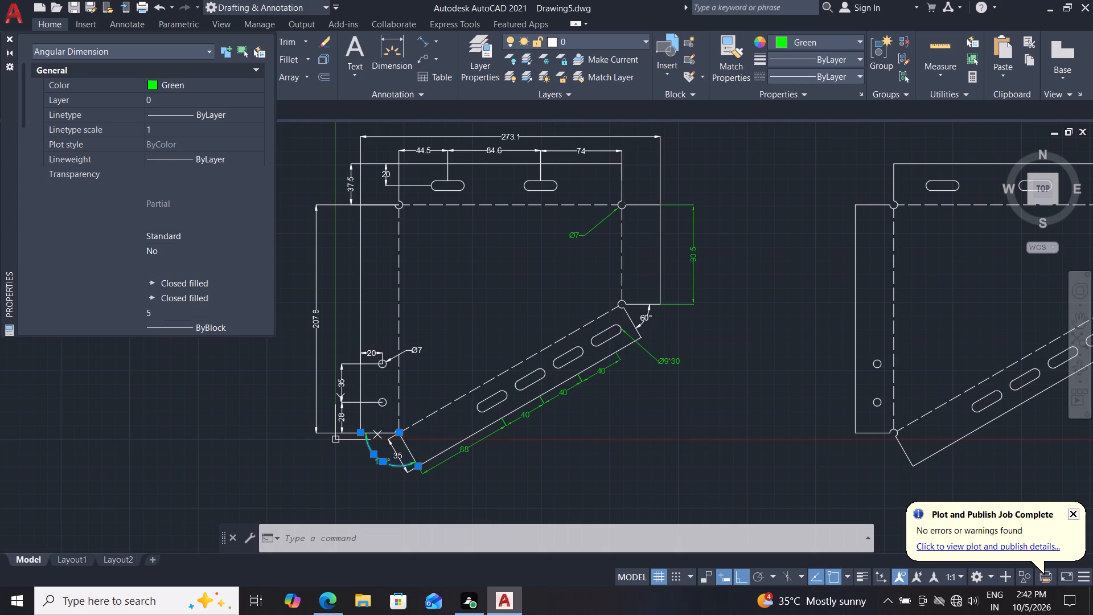
pyautogui.moveTo(184, 175); pyautogui.dragTo(95, 182)
pyautogui.write('30')
pyautogui.press('Return')
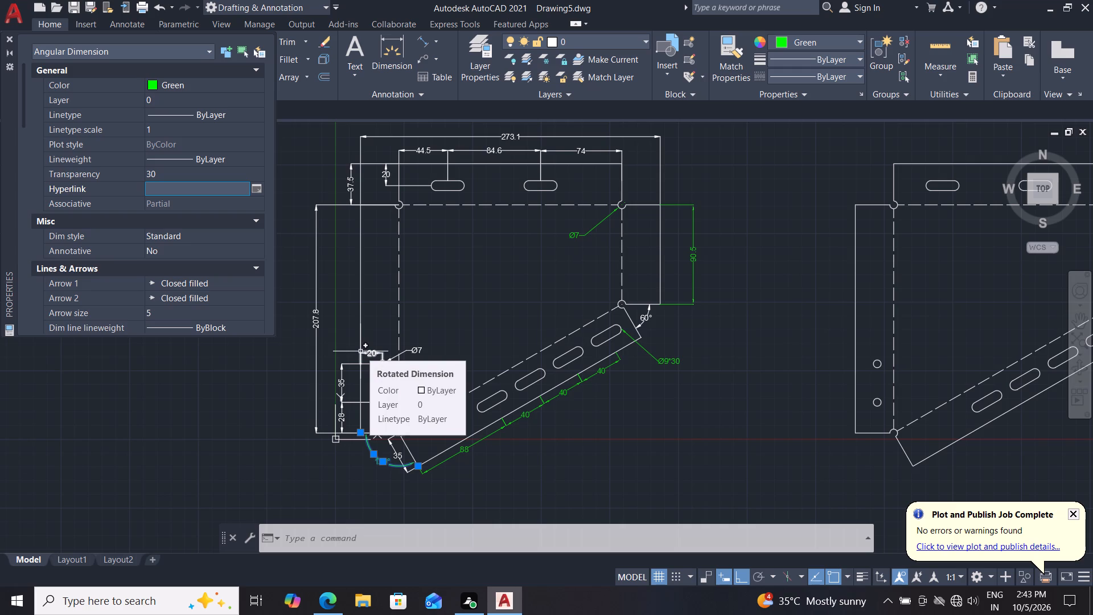
pyautogui.moveTo(470, 354); pyautogui.dragTo(490, 317, button='middle')
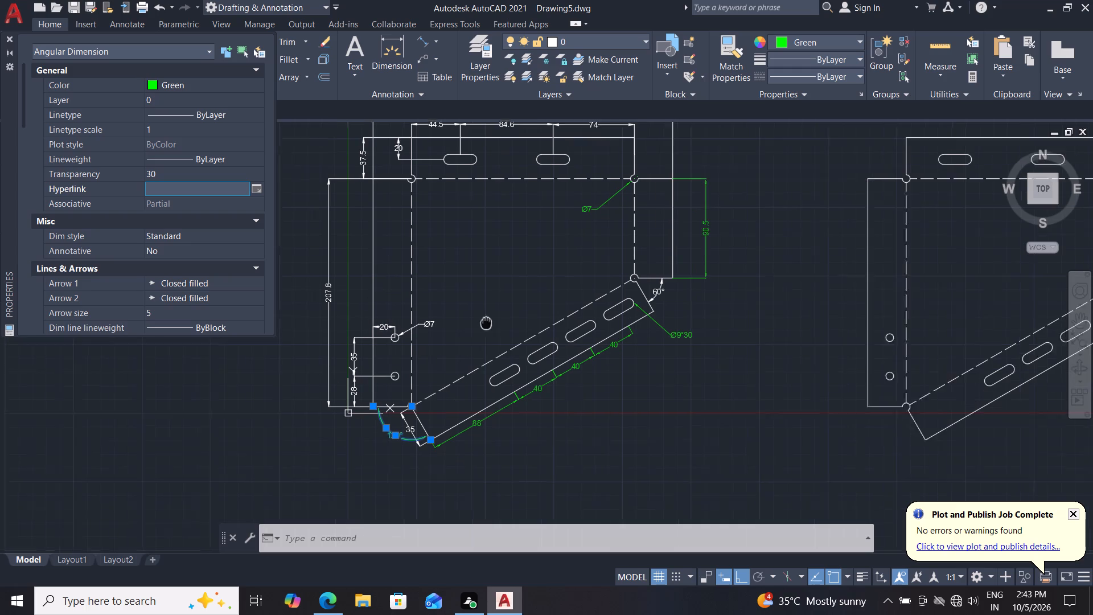
pyautogui.moveTo(490, 317); pyautogui.dragTo(492, 311, button='middle')
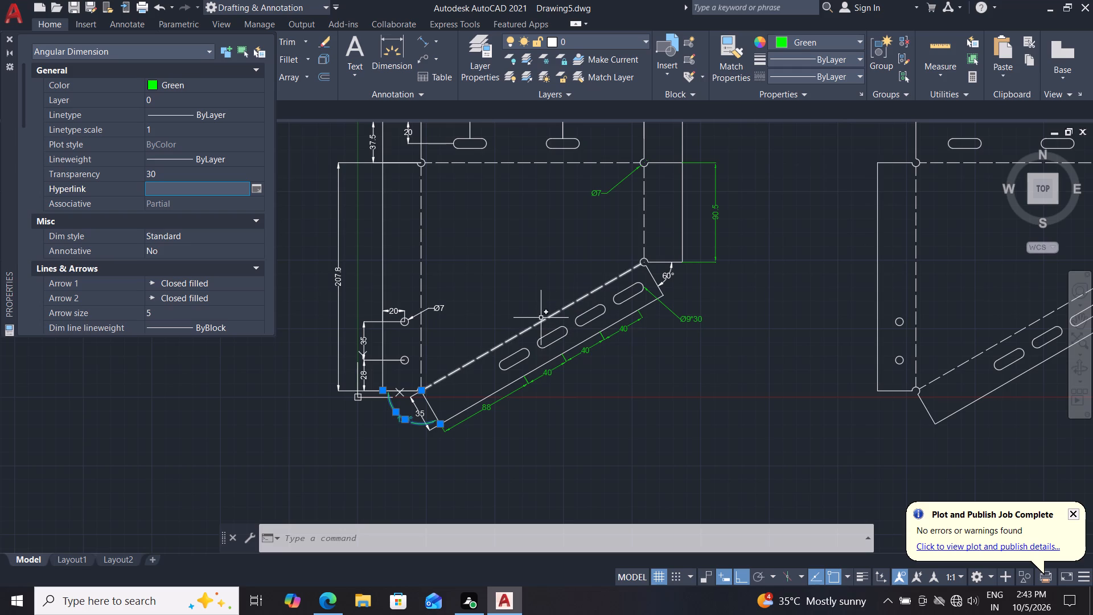
pyautogui.press('Escape')
pyautogui.press('Escape')
# Change the colour of the 60° angular dimension at the upper end of the original's sloped flange to green.
pyautogui.scroll(1, 521, 323)
pyautogui.moveTo(519, 296); pyautogui.dragTo(519, 296, button='middle')
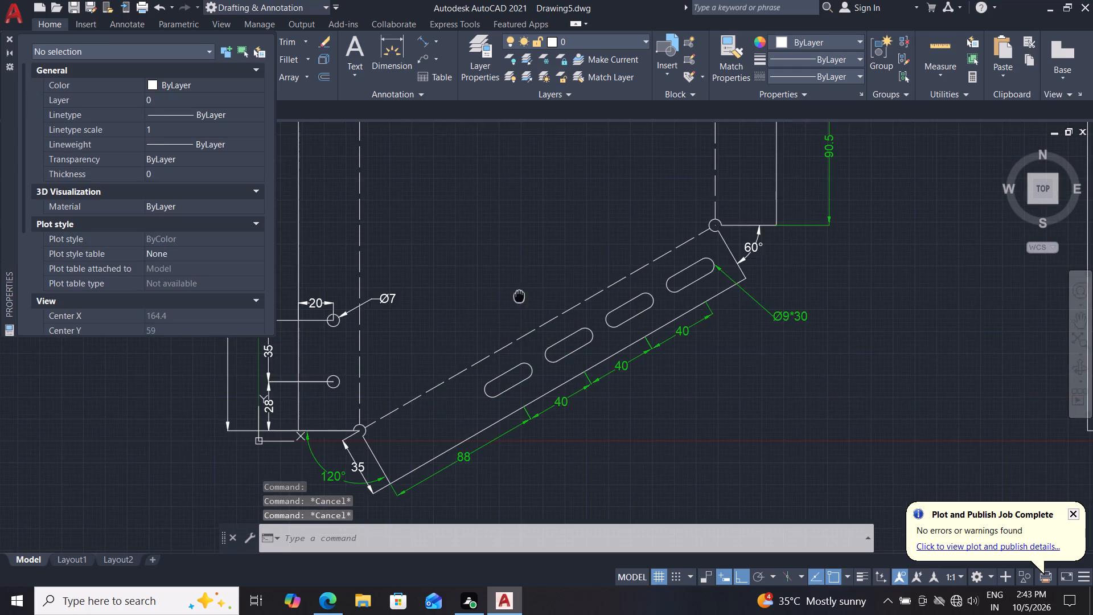
pyautogui.moveTo(519, 296); pyautogui.dragTo(504, 358, button='middle')
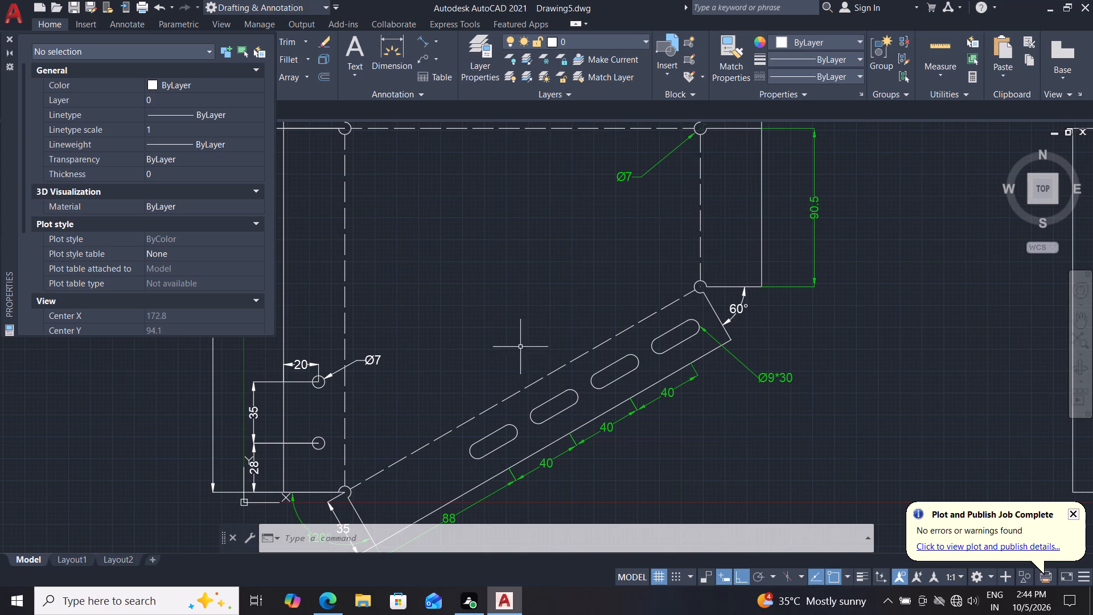
pyautogui.scroll(-1, 470, 366)
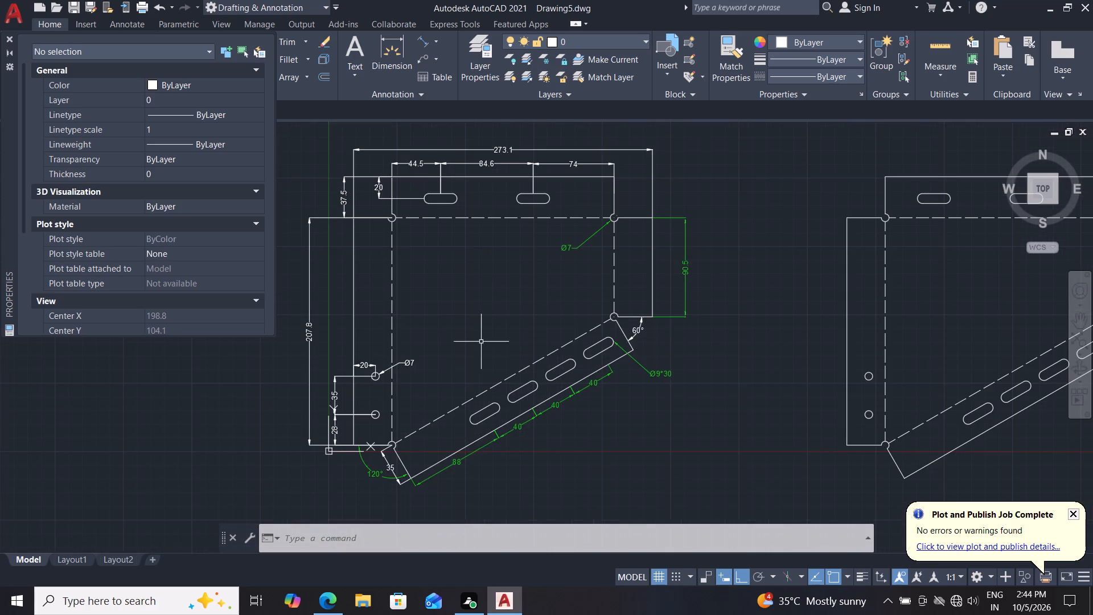
pyautogui.moveTo(482, 340); pyautogui.dragTo(519, 309, button='middle')
pyautogui.moveTo(472, 335); pyautogui.dragTo(478, 327, button='middle')
pyautogui.moveTo(503, 311); pyautogui.dragTo(490, 330, button='middle')
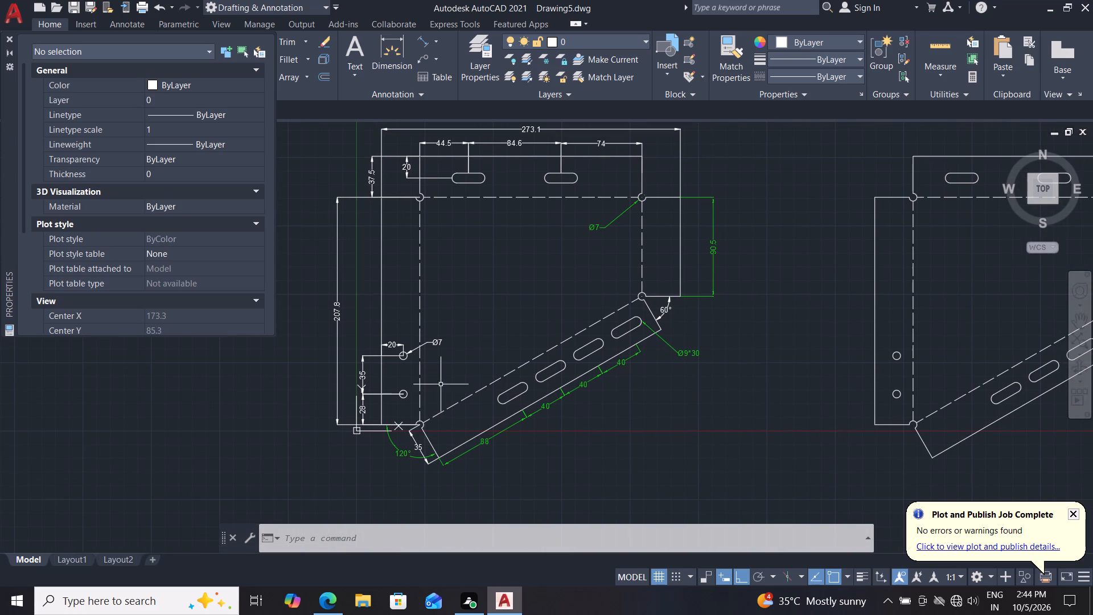
pyautogui.click(668, 311)
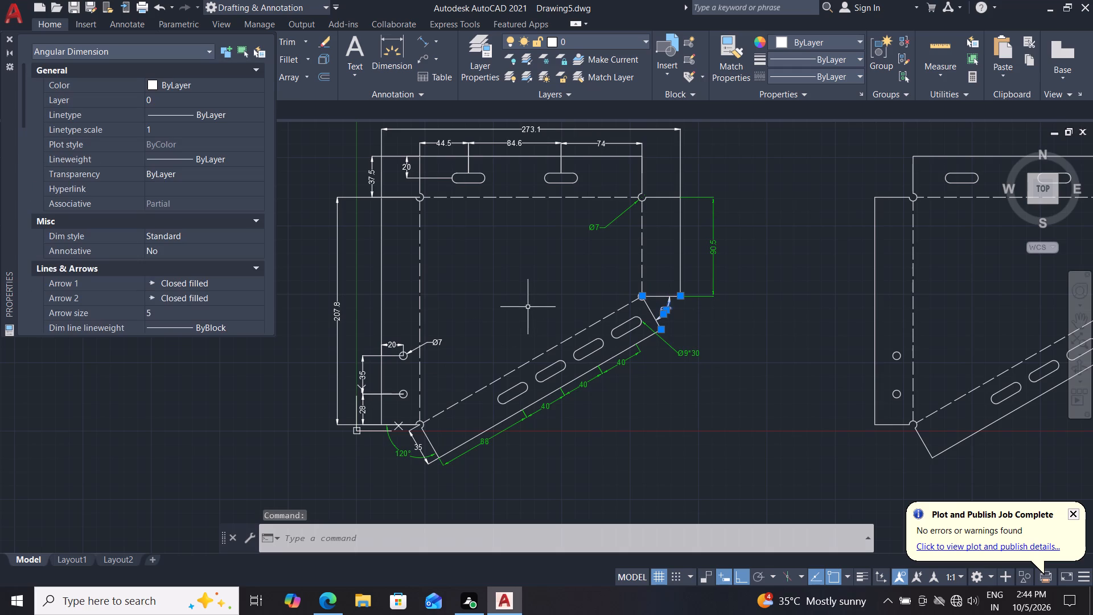
pyautogui.moveTo(517, 306); pyautogui.dragTo(490, 378, button='middle')
pyautogui.doubleClick(206, 85)
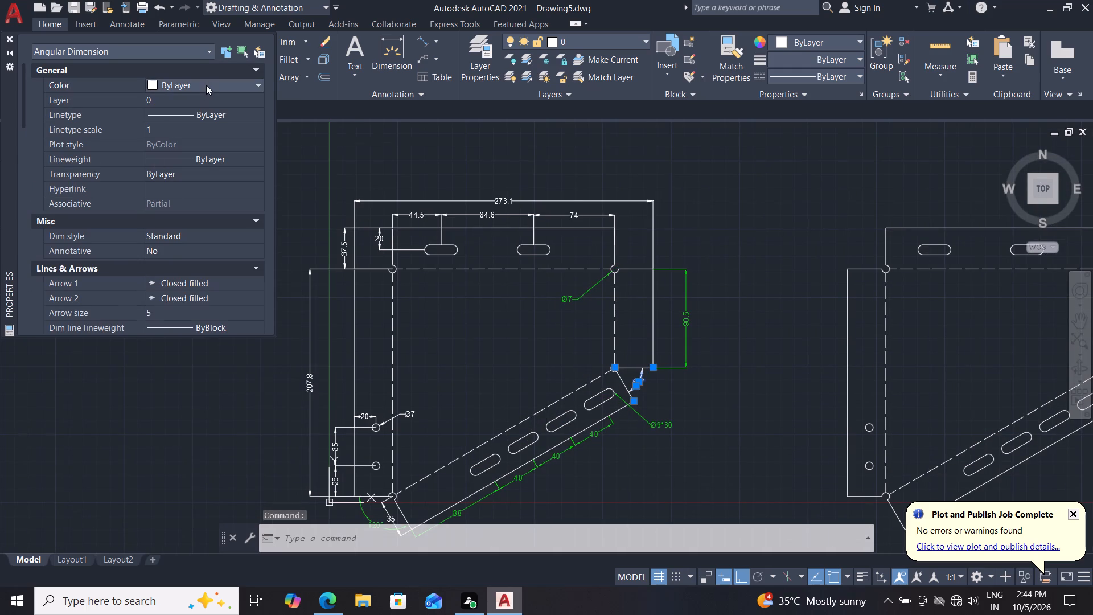
pyautogui.click(183, 151)
# Set the transparency of the 60° angular dimension to 30 and clear the selection.
pyautogui.moveTo(183, 172); pyautogui.dragTo(109, 187)
pyautogui.write('30')
pyautogui.press('Return')
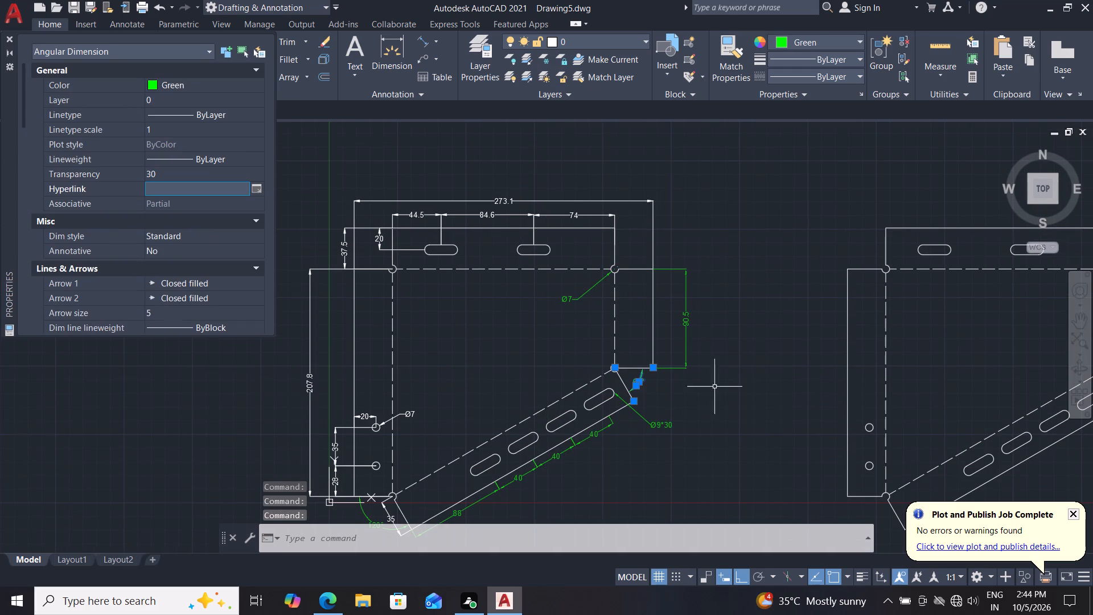
pyautogui.scroll(1, 455, 375)
pyautogui.moveTo(453, 392); pyautogui.dragTo(494, 322, button='middle')
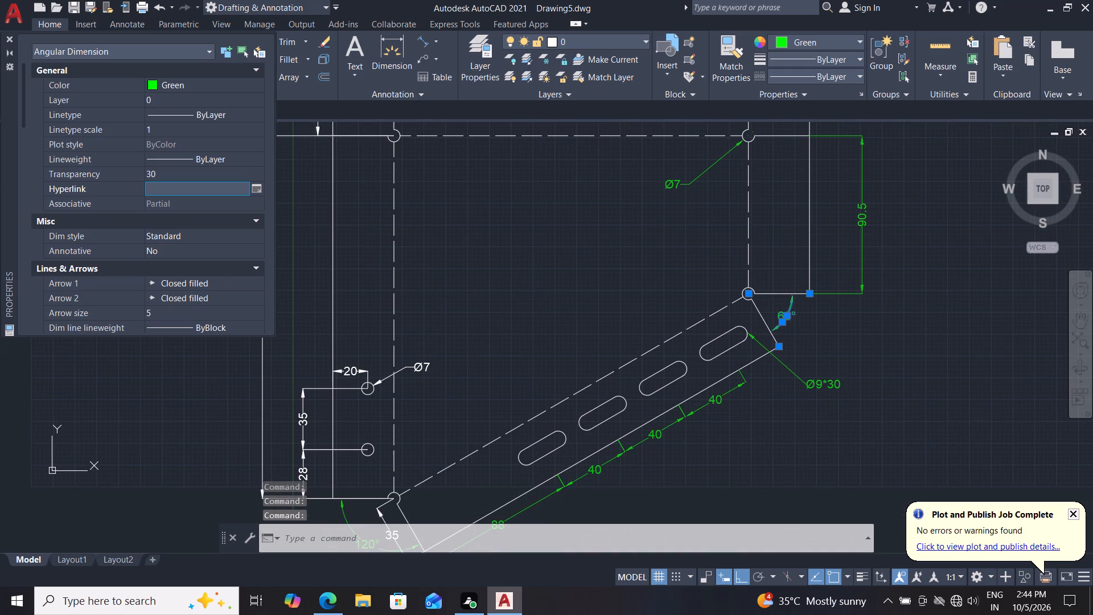
pyautogui.press('Escape')
pyautogui.press('Escape')
pyautogui.press('Escape')
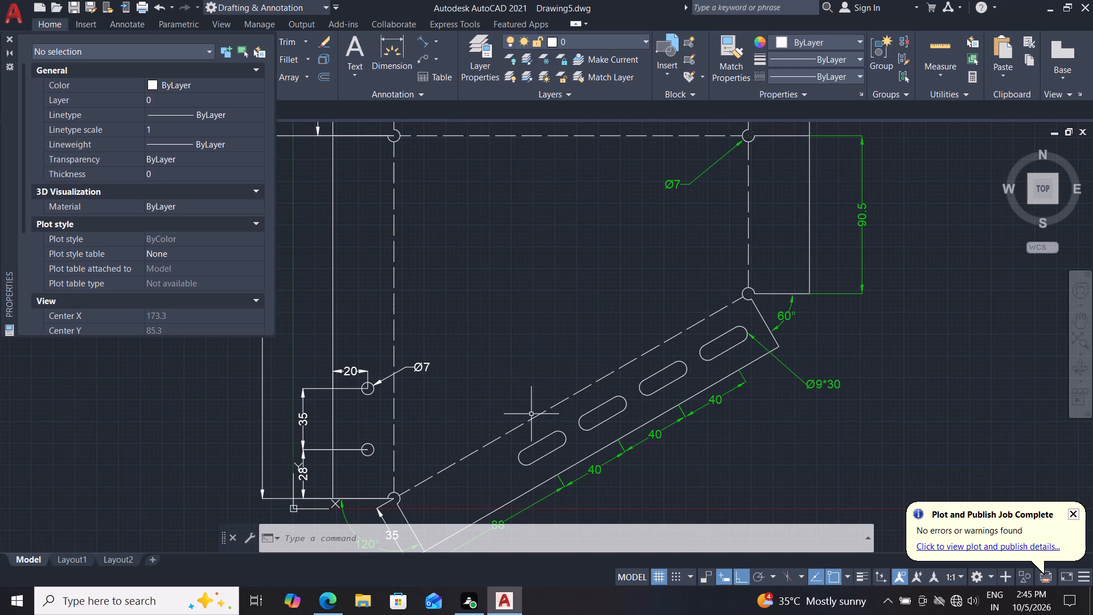
# Change the colour of the 35 aligned dimension across the lower end of the original's sloped flange to green.
pyautogui.moveTo(539, 401); pyautogui.dragTo(564, 353, button='middle')
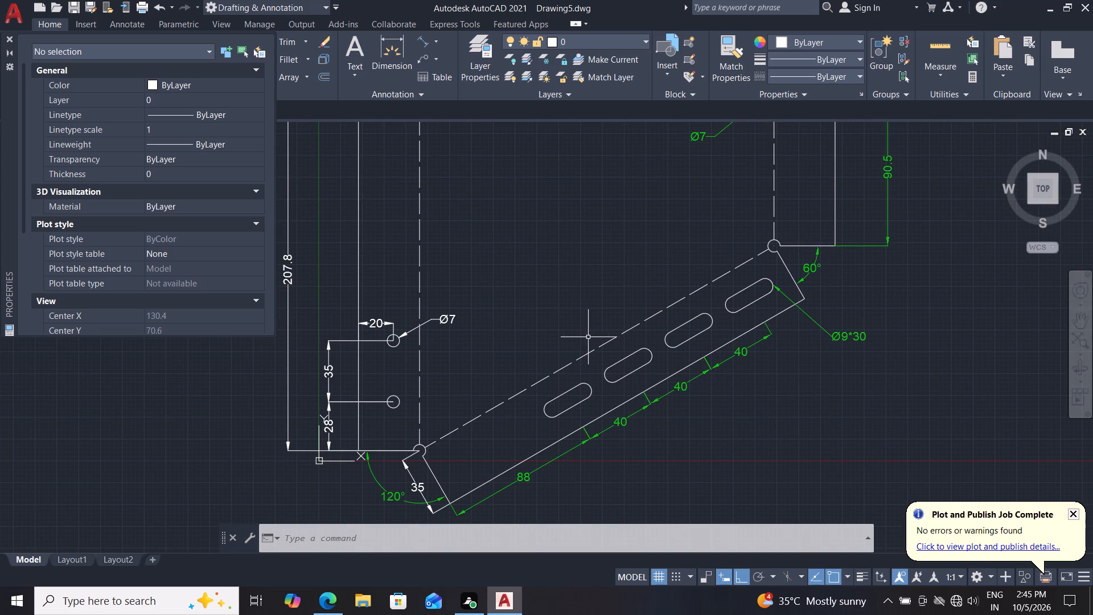
pyautogui.scroll(-1, 561, 348)
pyautogui.moveTo(577, 323); pyautogui.dragTo(545, 369, button='middle')
pyautogui.moveTo(508, 419); pyautogui.dragTo(540, 323, button='middle')
pyautogui.scroll(1, 540, 324)
pyautogui.moveTo(450, 462); pyautogui.dragTo(471, 415, button='middle')
pyautogui.click(445, 363)
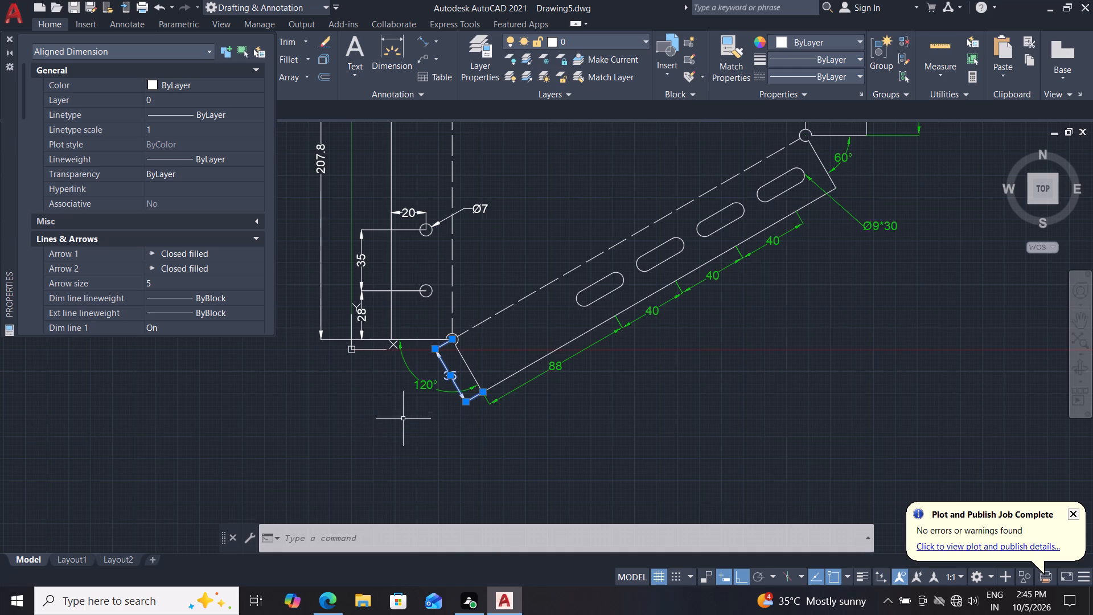
pyautogui.moveTo(548, 222); pyautogui.dragTo(525, 330, button='middle')
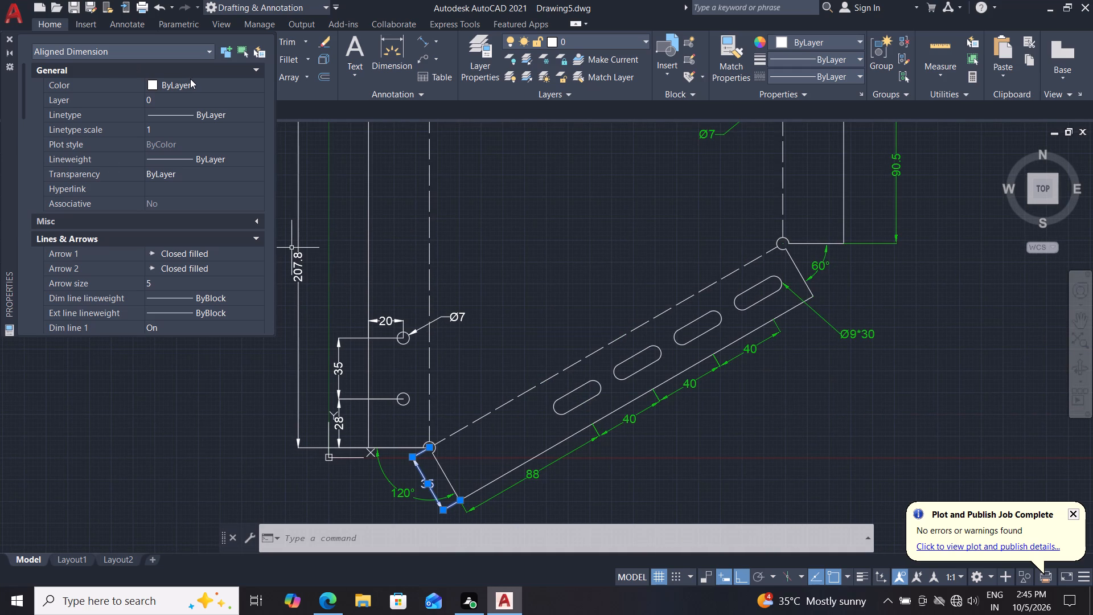
pyautogui.doubleClick(190, 79)
pyautogui.click(183, 143)
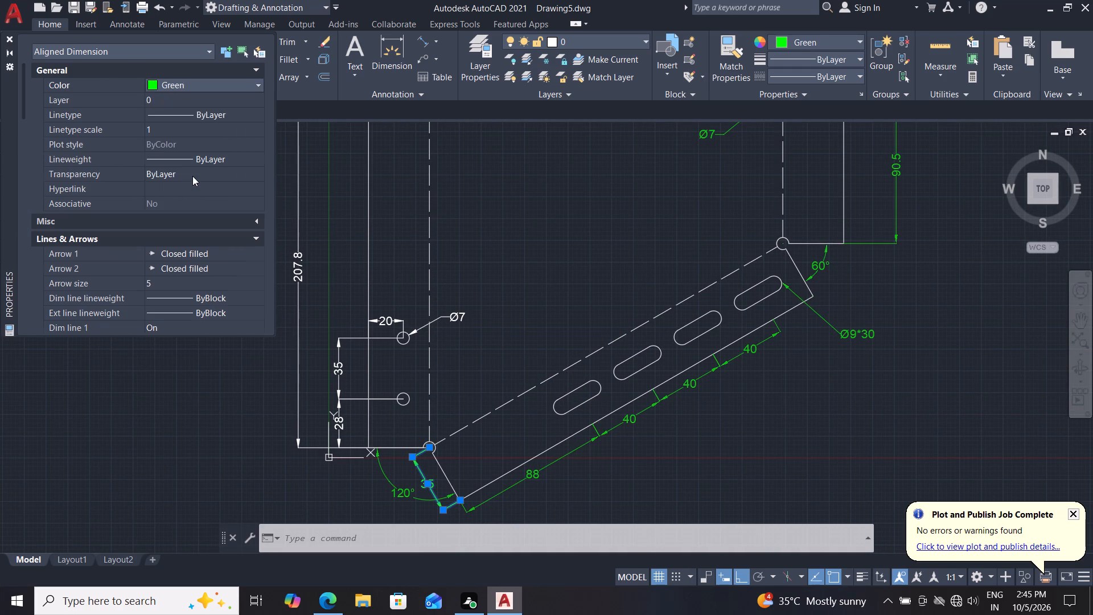
# Set the transparency of the sloped flange's 35 aligned dimension to 30 and clear the selection.
pyautogui.moveTo(192, 176); pyautogui.dragTo(117, 183)
pyautogui.write('30')
pyautogui.press('Return')
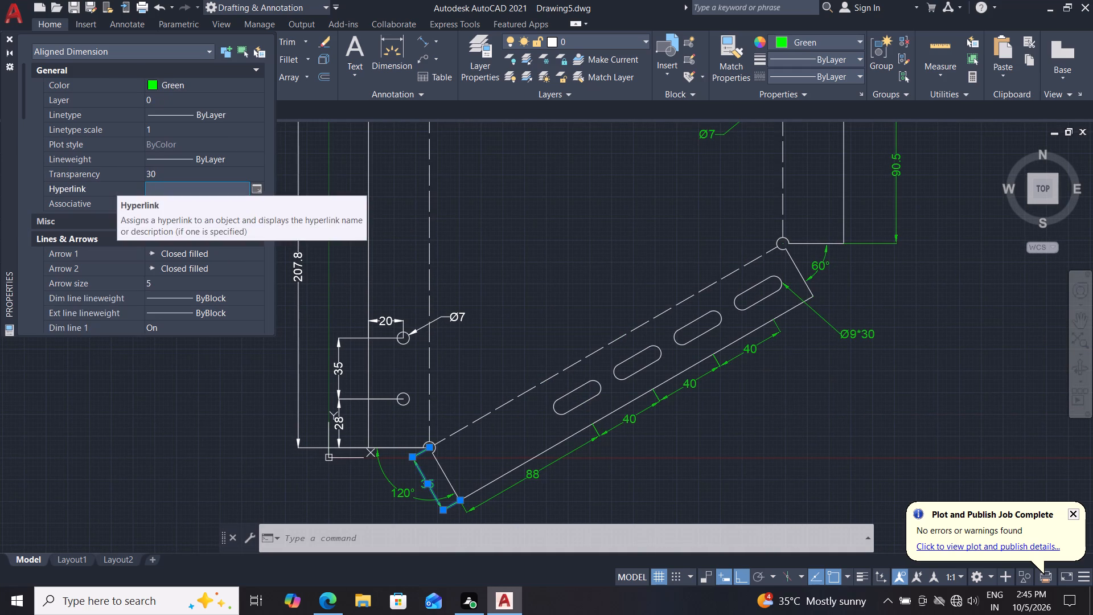
pyautogui.press('Escape')
pyautogui.press('Escape')
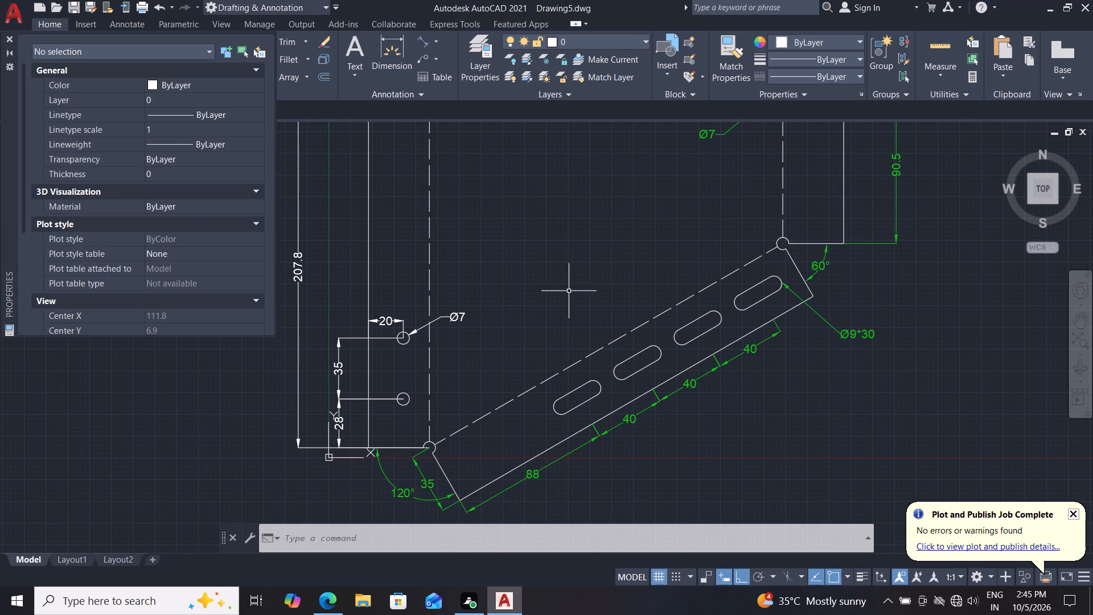
# Change the colour of the Ø7 diameter dimension on the upper hole of the original's two-hole side flange to green.
pyautogui.moveTo(514, 335); pyautogui.dragTo(561, 296, button='middle')
pyautogui.click(535, 269)
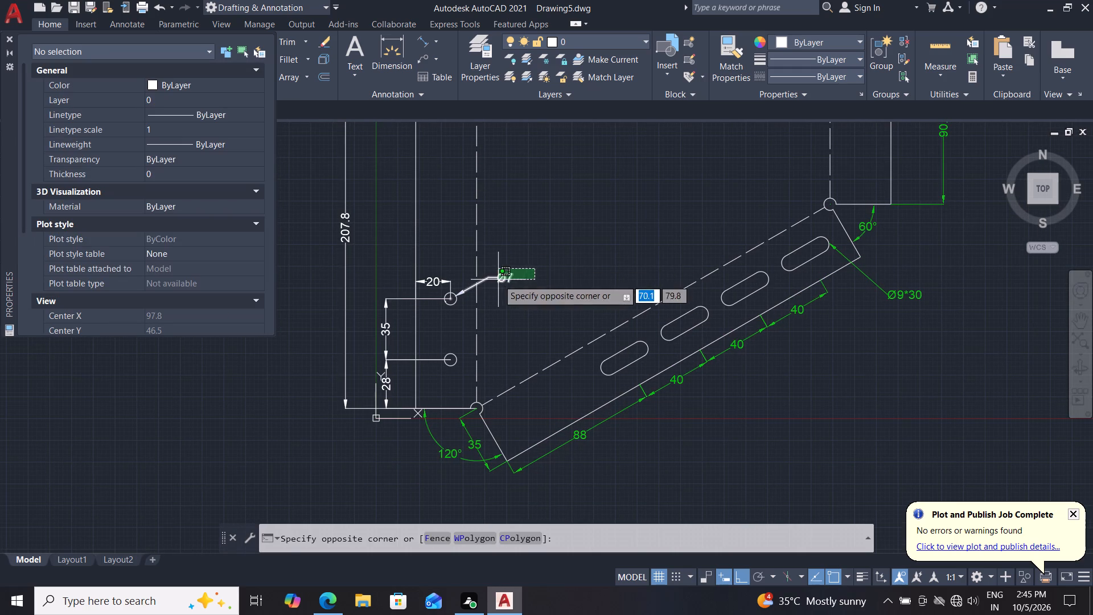
pyautogui.click(498, 280)
pyautogui.scroll(-2, 592, 288)
pyautogui.moveTo(649, 245); pyautogui.dragTo(604, 296, button='middle')
pyautogui.scroll(1, 556, 342)
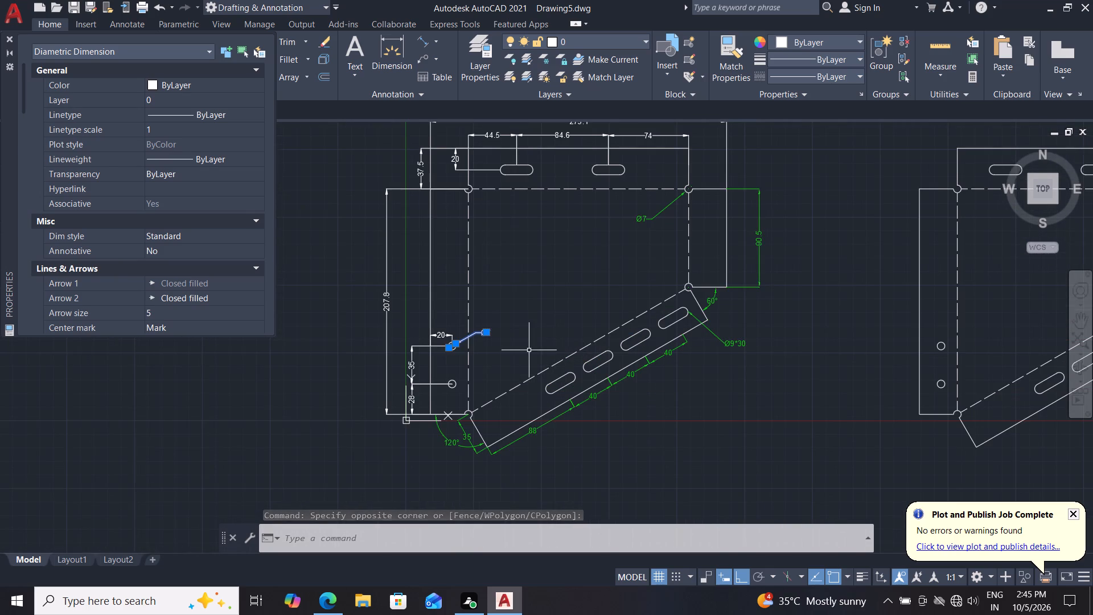
pyautogui.moveTo(529, 350); pyautogui.dragTo(542, 339, button='middle')
pyautogui.doubleClick(194, 81)
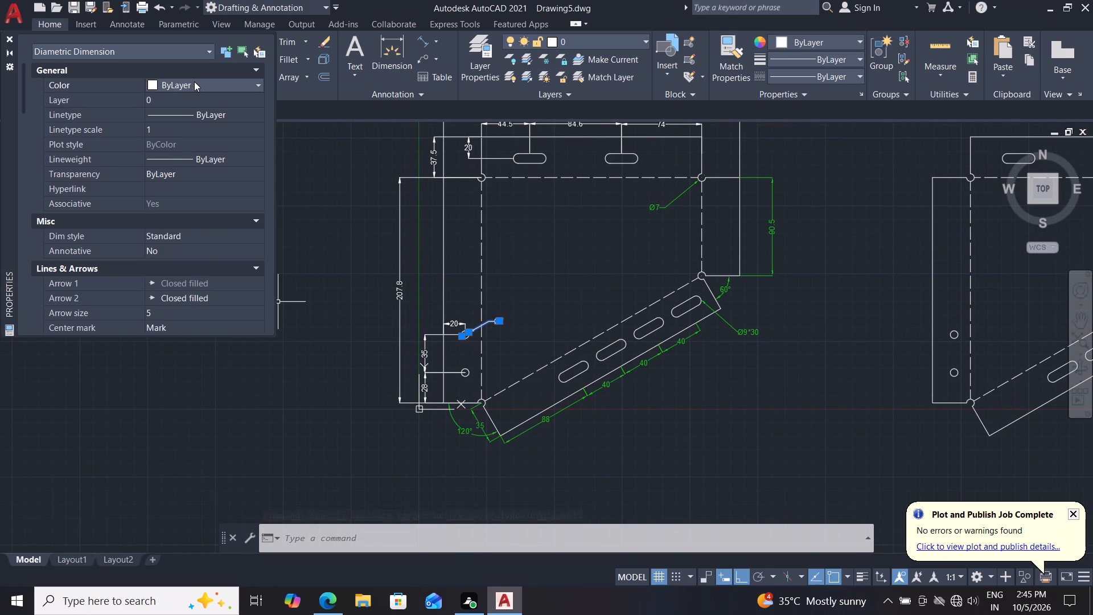
pyautogui.click(168, 145)
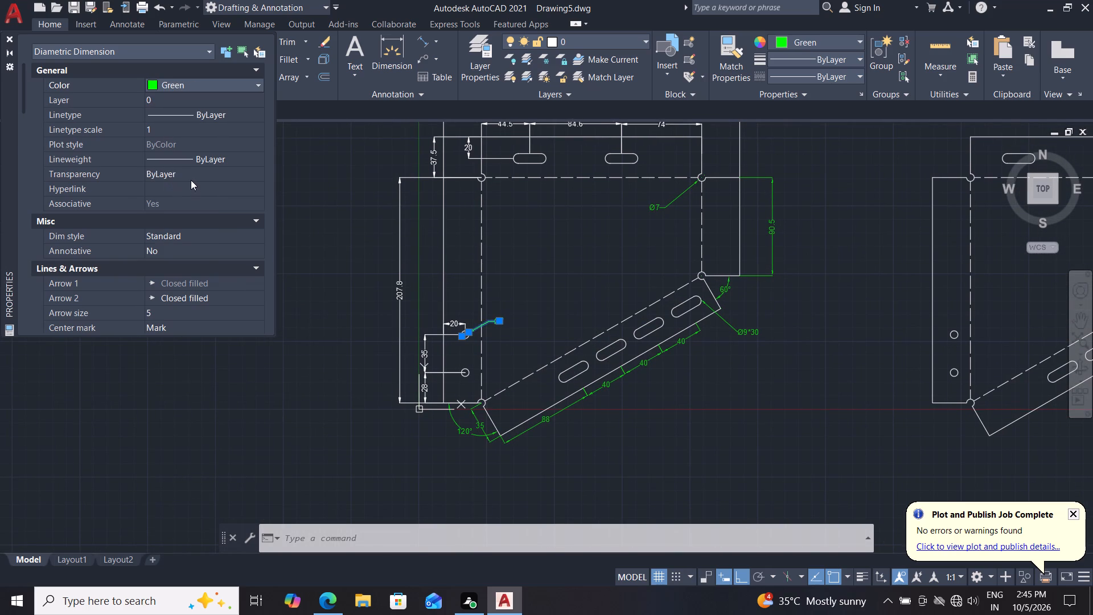
# Set the transparency of the side flange's Ø7 hole dimension to 30 and clear the selection.
pyautogui.moveTo(187, 174); pyautogui.dragTo(110, 172)
pyautogui.write('30')
pyautogui.press('Return')
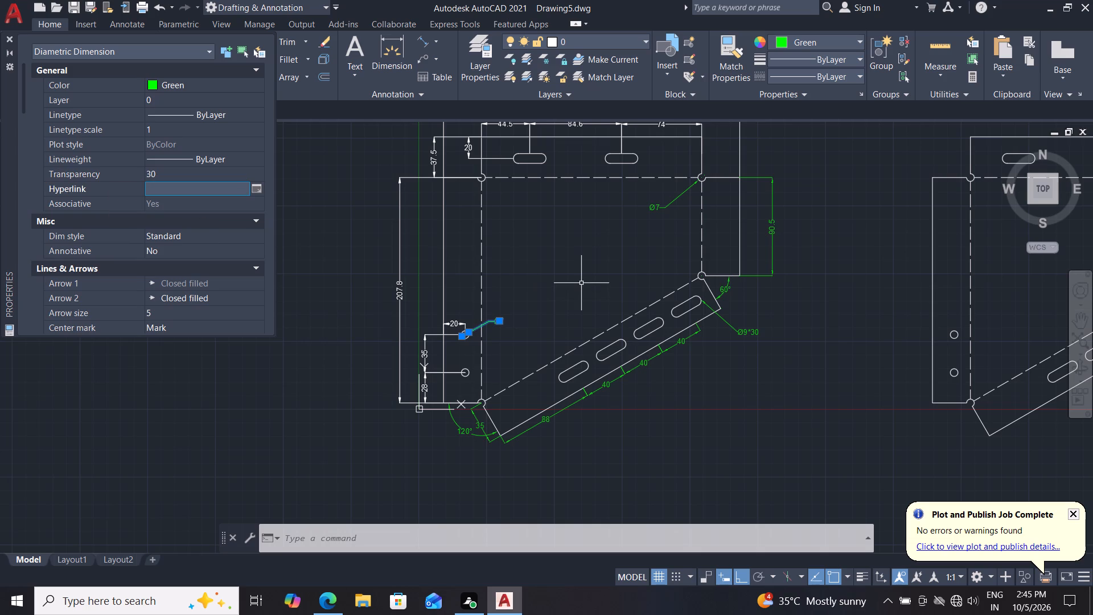
pyautogui.press('Escape')
pyautogui.press('Escape')
pyautogui.press('Escape')
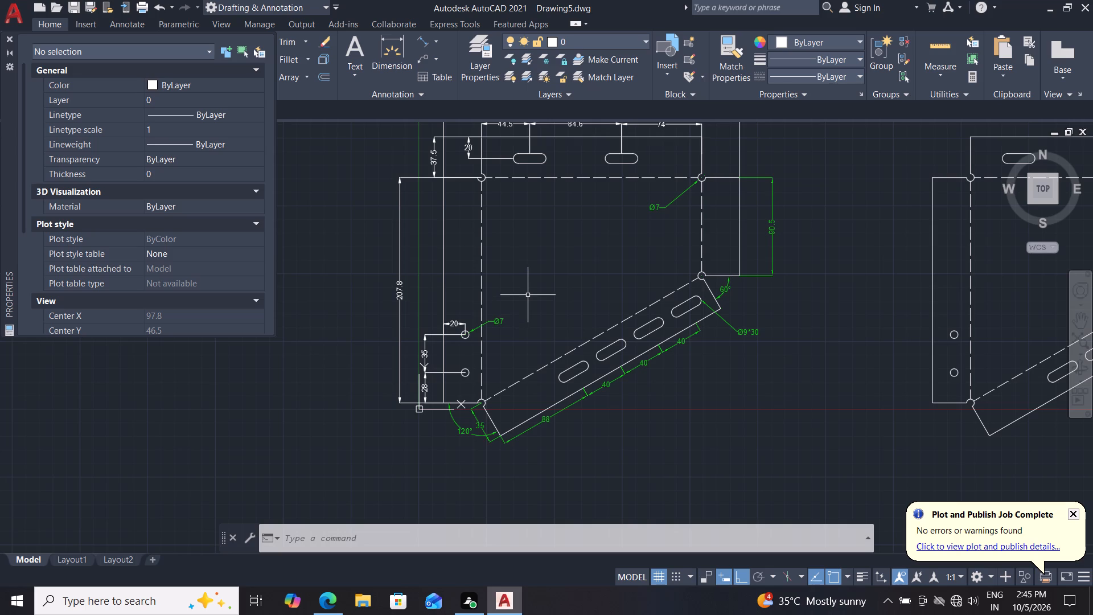
# Change the colour of the 35 vertical dimension between the two holes of the original's side flange to green.
pyautogui.scroll(1, 512, 303)
pyautogui.moveTo(491, 319); pyautogui.dragTo(508, 309, button='middle')
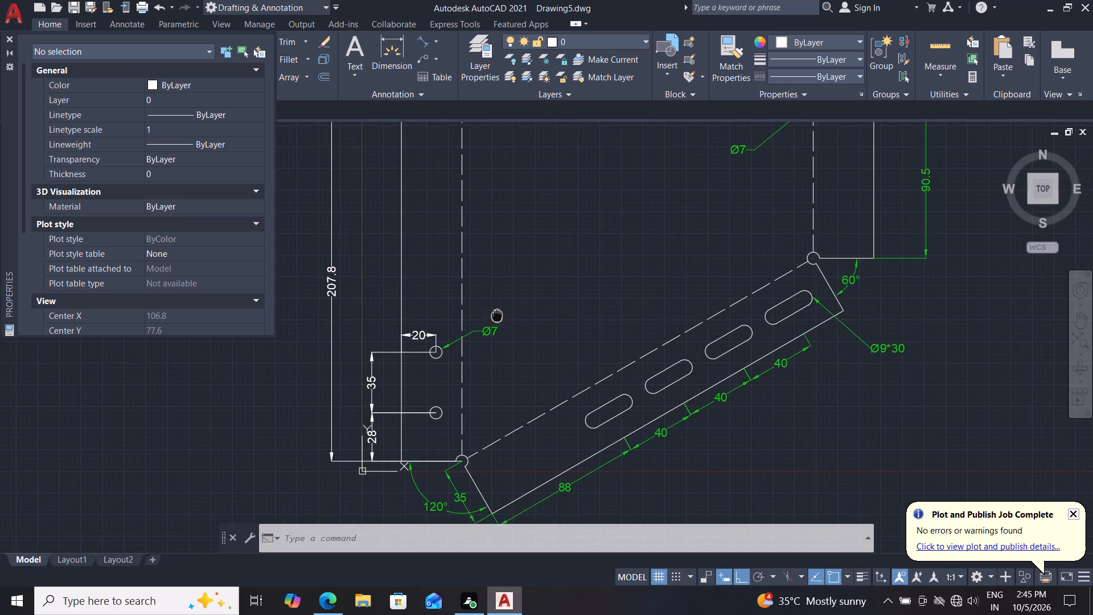
pyautogui.moveTo(508, 309); pyautogui.dragTo(533, 294, button='middle')
pyautogui.click(431, 346)
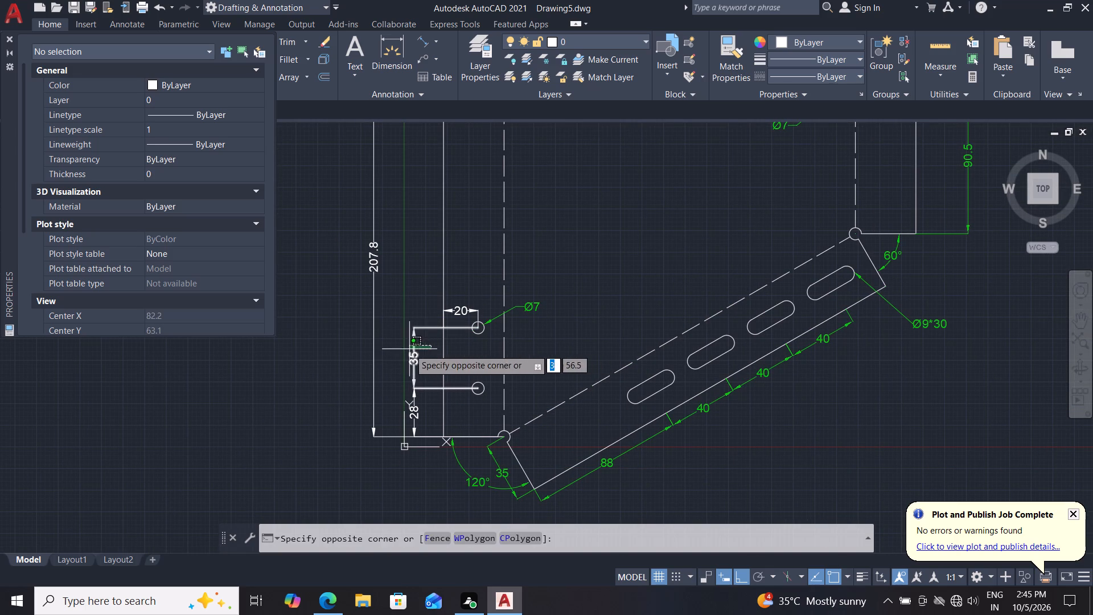
pyautogui.click(409, 349)
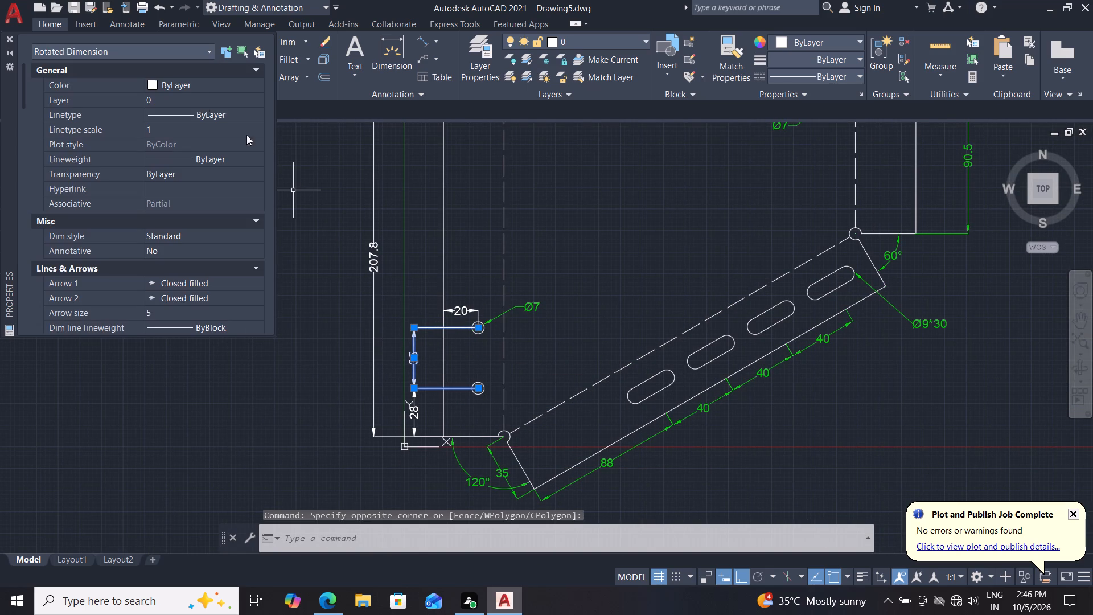
pyautogui.click(176, 89)
pyautogui.click(181, 88)
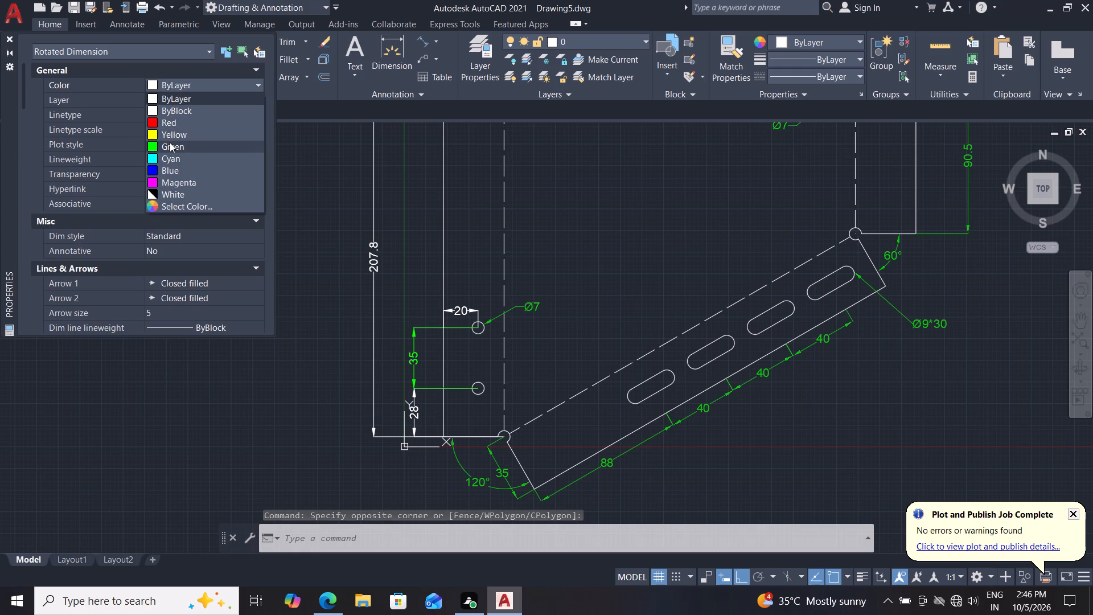
pyautogui.click(170, 142)
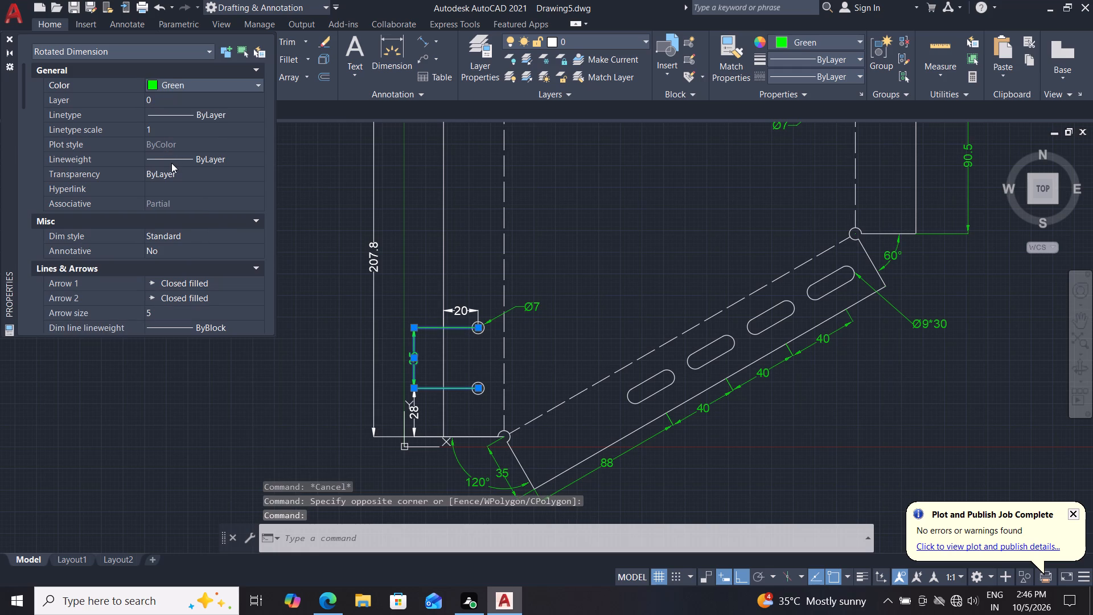
# Set the transparency of the 35 hole-spacing dimension on the side flange to 30 and clear the selection.
pyautogui.moveTo(182, 175); pyautogui.dragTo(119, 177)
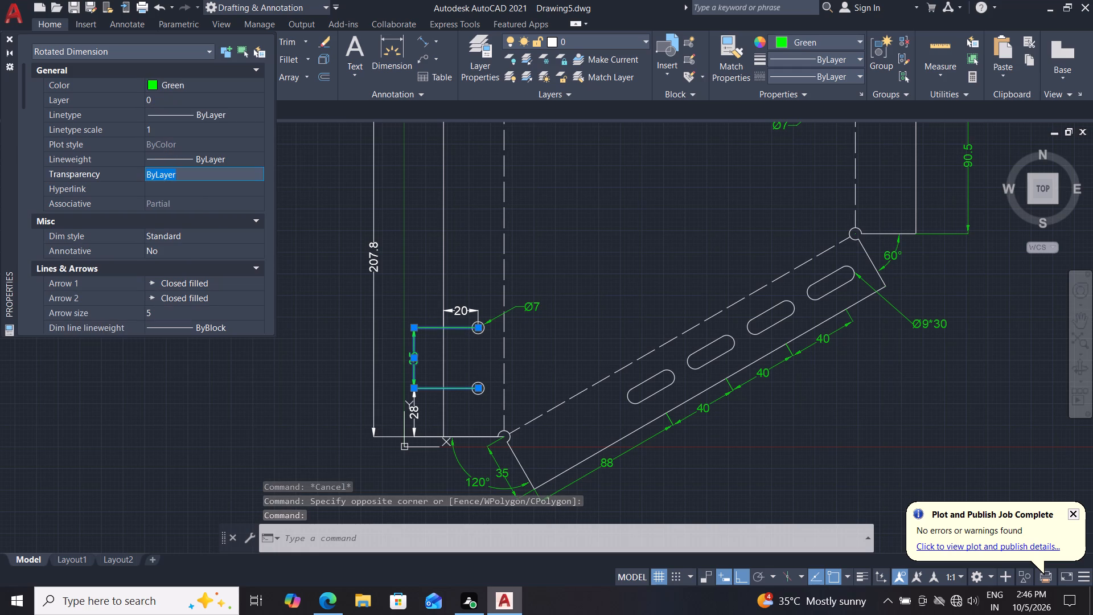
pyautogui.write('30')
pyautogui.press('Return')
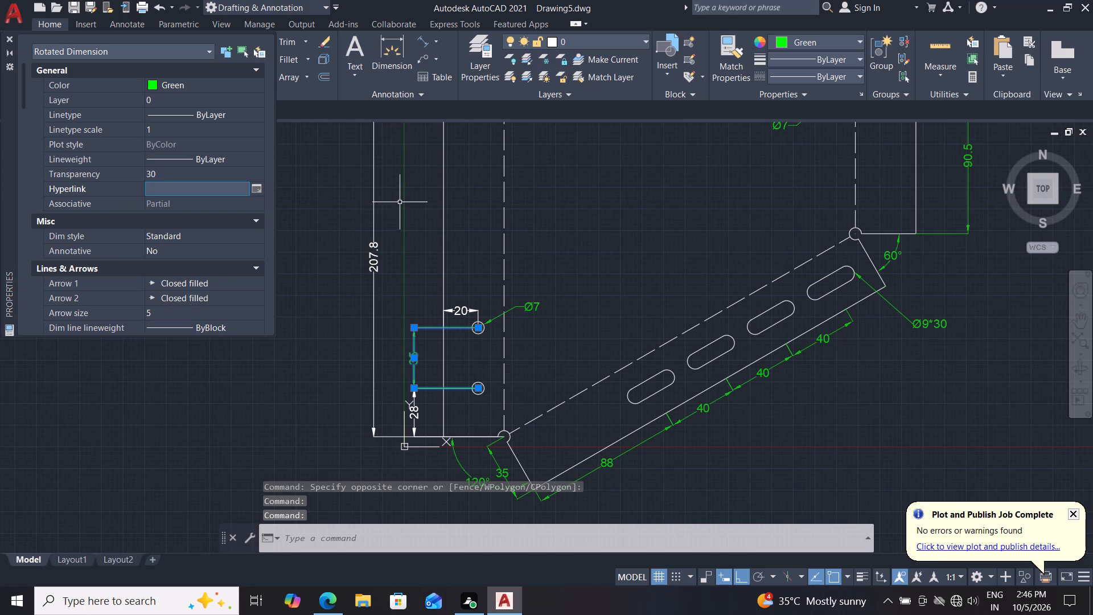
pyautogui.press('Escape')
pyautogui.press('Escape')
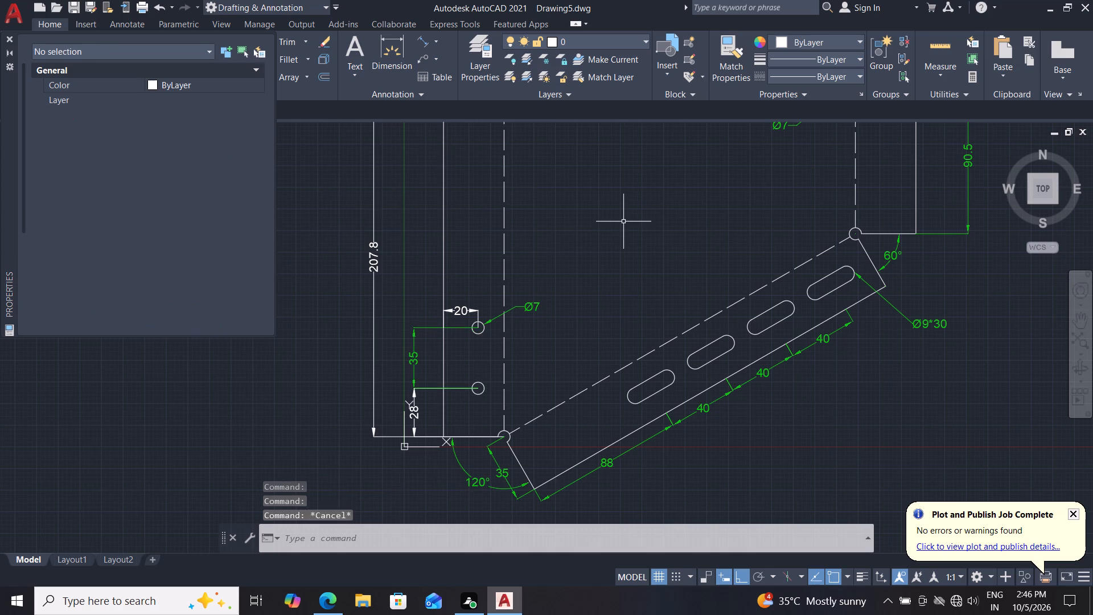
pyautogui.press('Escape')
# Change the colour of the 28 vertical dimension from the side flange's bottom edge to its lower hole to green.
pyautogui.scroll(-2, 616, 289)
pyautogui.scroll(1, 647, 259)
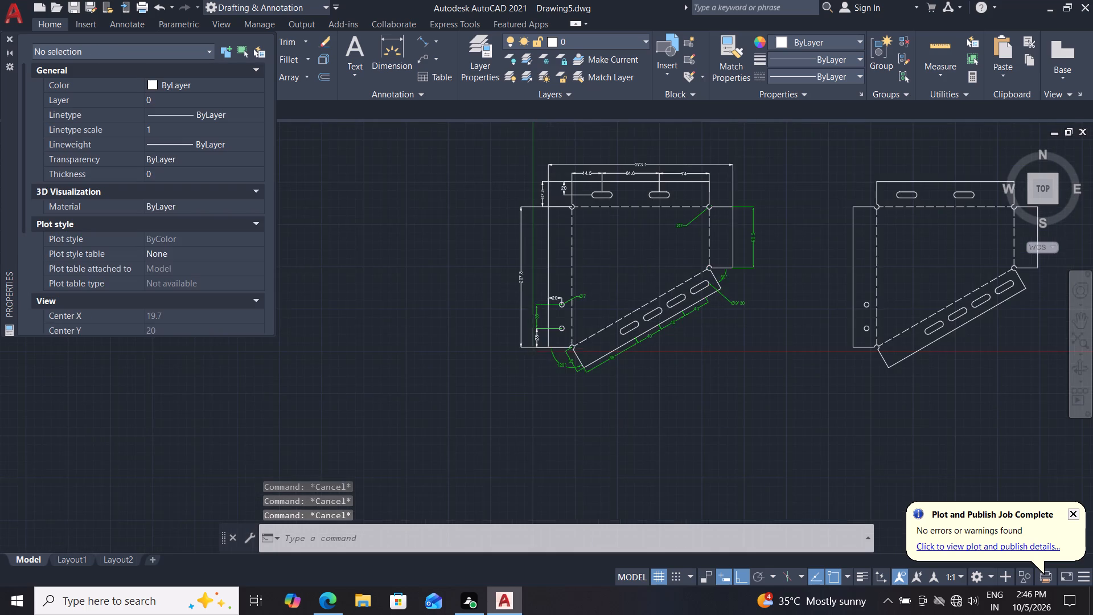
pyautogui.moveTo(540, 333); pyautogui.dragTo(557, 255, button='middle')
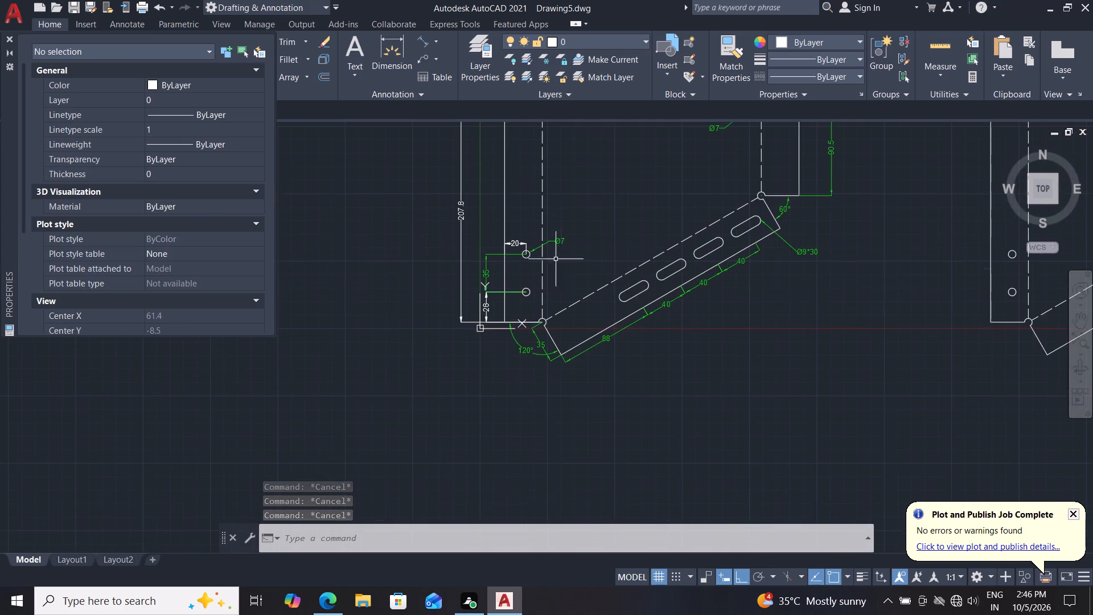
pyautogui.scroll(2, 478, 360)
pyautogui.moveTo(491, 337); pyautogui.dragTo(483, 381, button='middle')
pyautogui.click(486, 282)
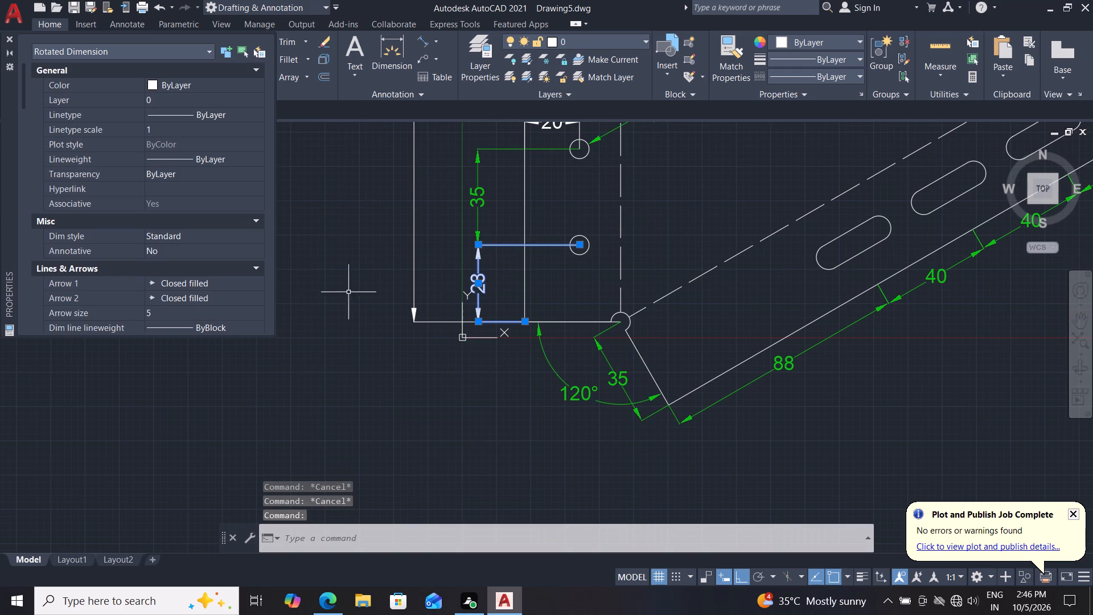
pyautogui.doubleClick(191, 91)
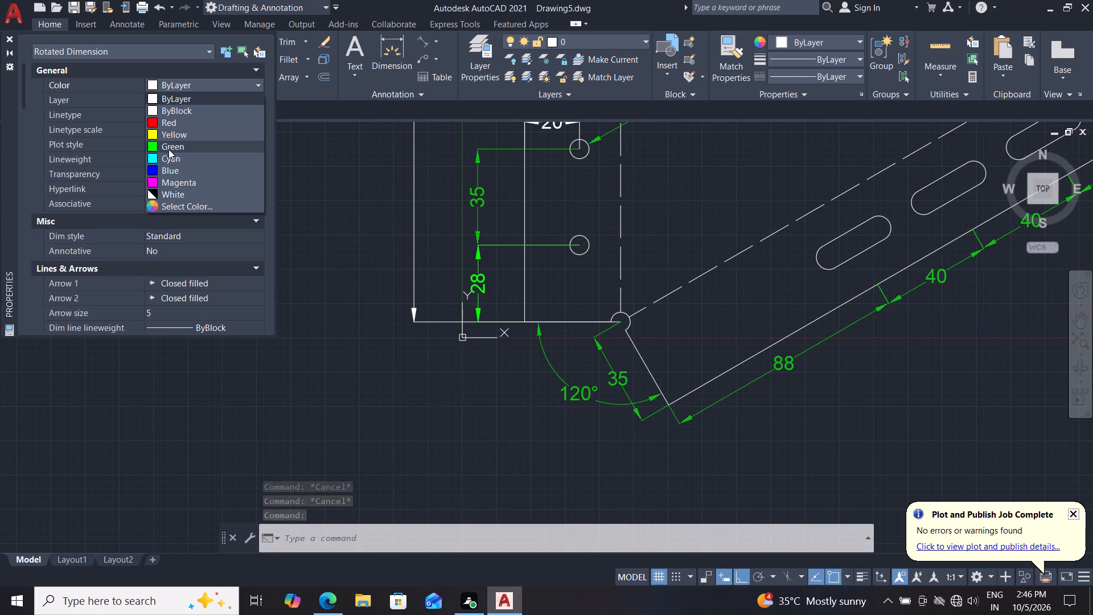
pyautogui.click(169, 149)
# Set the transparency of the side flange's 28 dimension to 30 and clear the selection.
pyautogui.moveTo(184, 172); pyautogui.dragTo(92, 178)
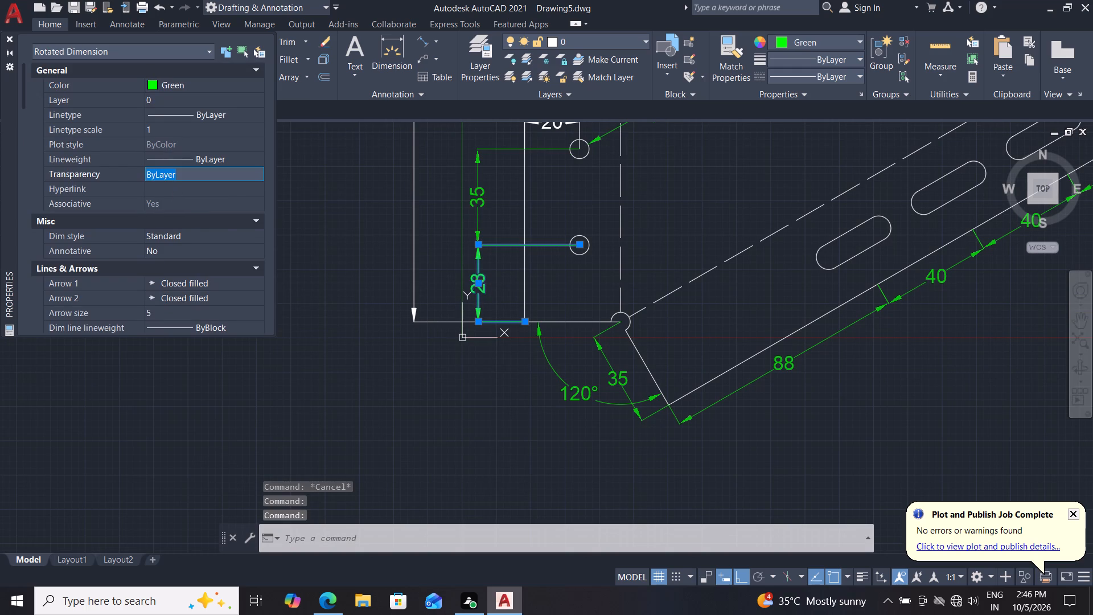
pyautogui.write('30')
pyautogui.press('Return')
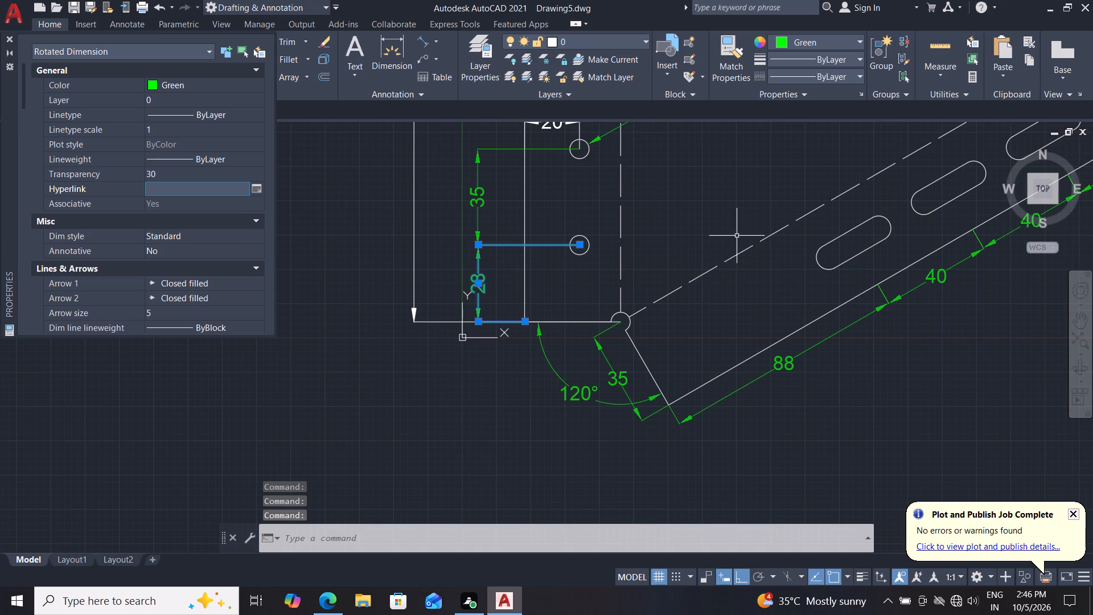
pyautogui.scroll(-2, 732, 231)
pyautogui.moveTo(729, 202); pyautogui.dragTo(691, 282, button='middle')
pyautogui.press('Escape')
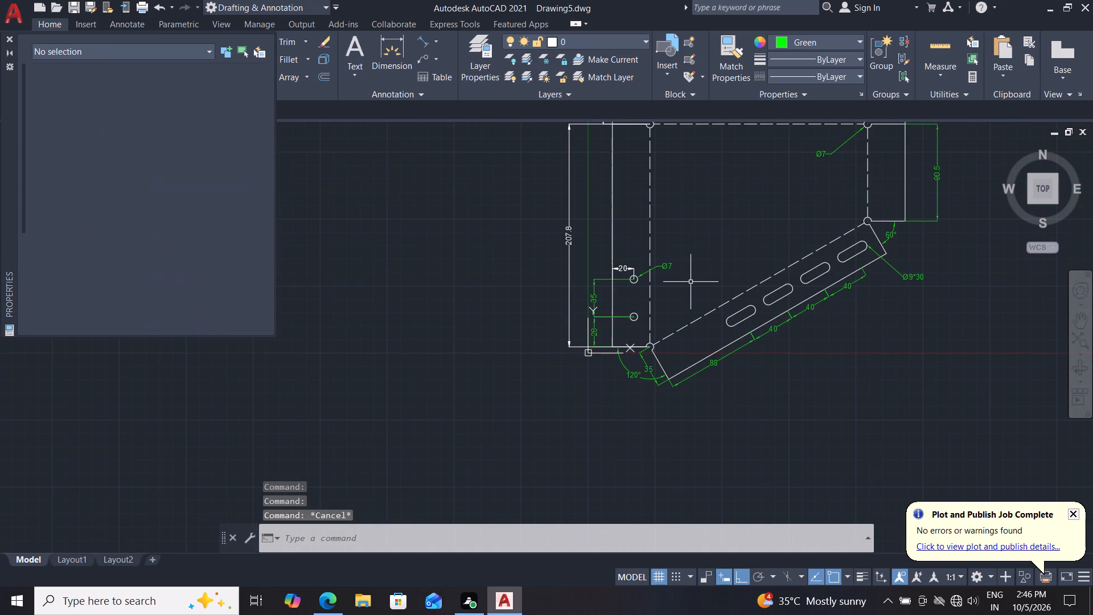
pyautogui.press('Escape')
pyautogui.press('Escape')
# Change the colour of the 20 horizontal dimension from the side flange's outer edge to its upper hole to green.
pyautogui.moveTo(751, 215); pyautogui.dragTo(679, 304, button='middle')
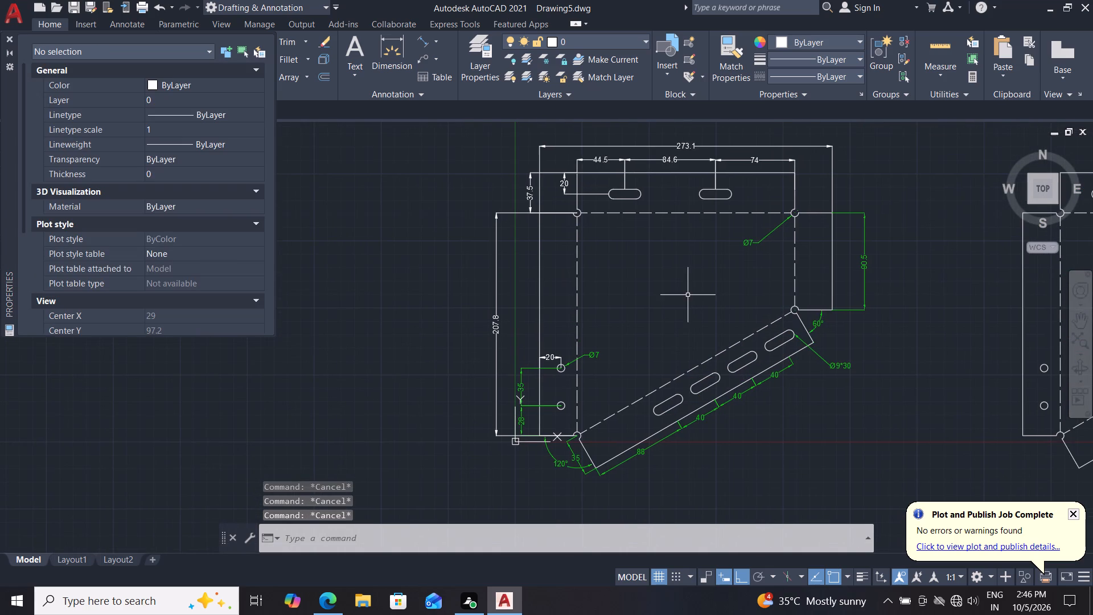
pyautogui.moveTo(647, 336); pyautogui.dragTo(678, 313, button='middle')
pyautogui.scroll(2, 634, 346)
pyautogui.moveTo(623, 358); pyautogui.dragTo(652, 348, button='middle')
pyautogui.click(557, 303)
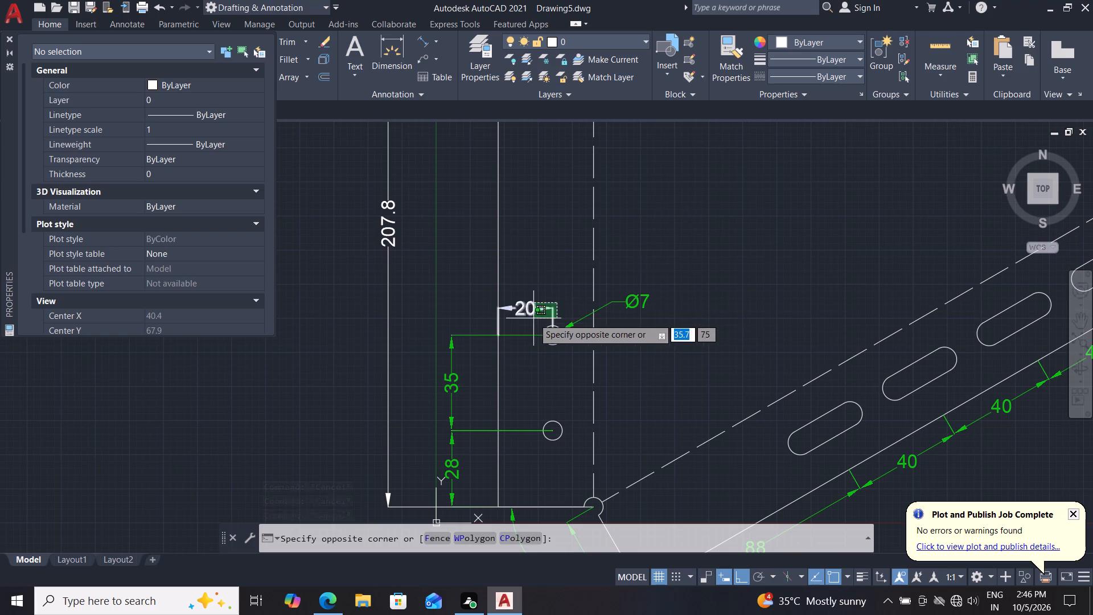
pyautogui.click(537, 317)
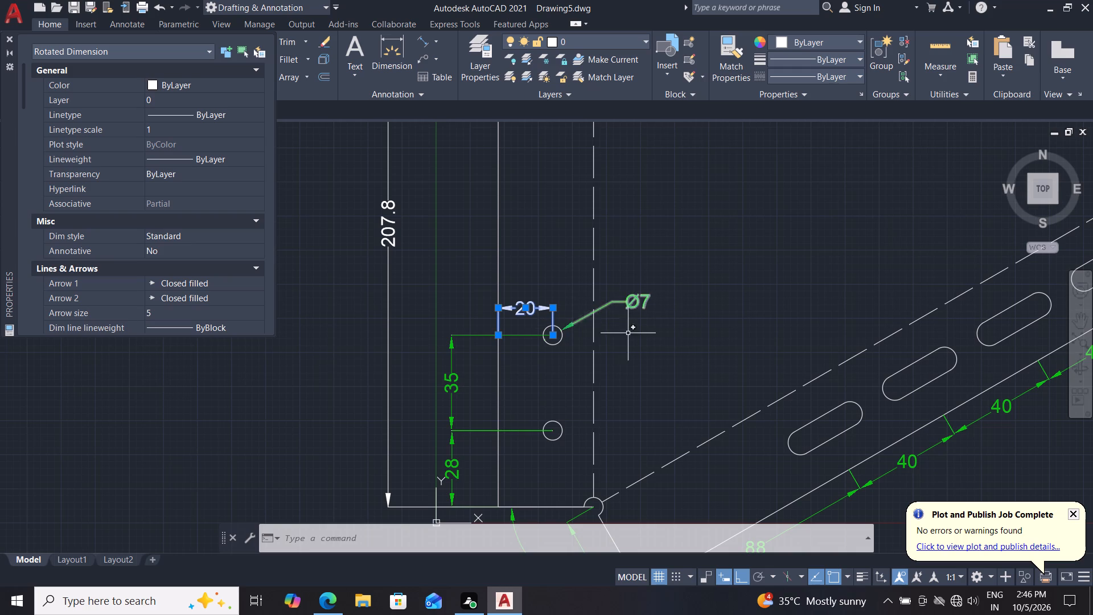
pyautogui.doubleClick(202, 87)
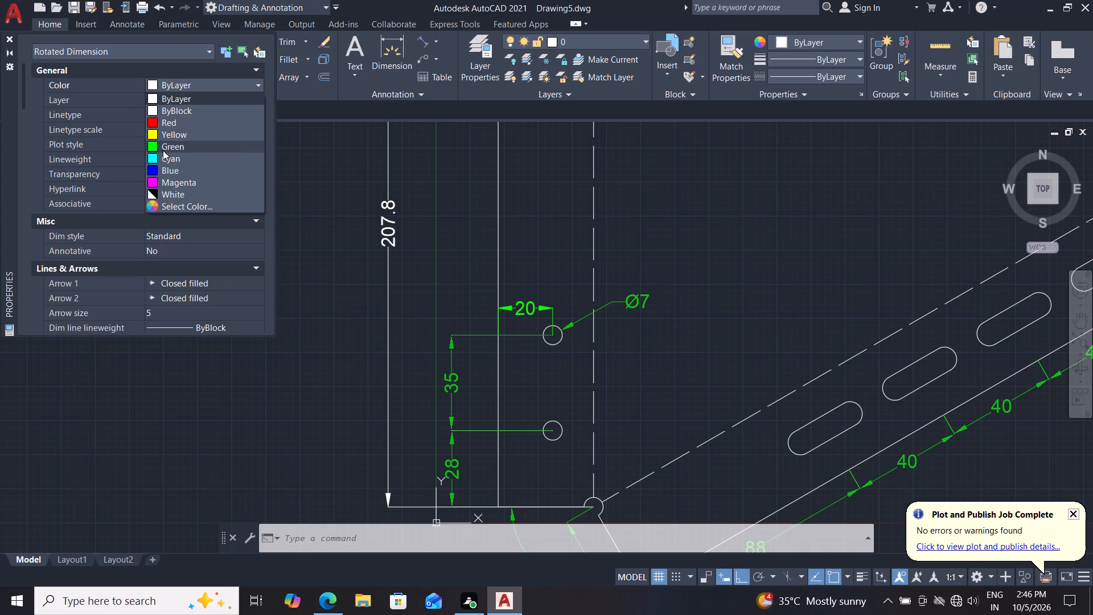
pyautogui.click(163, 150)
# Set the transparency of the side flange's 20 horizontal dimension to 30 and clear the selection.
pyautogui.moveTo(175, 178); pyautogui.dragTo(57, 178)
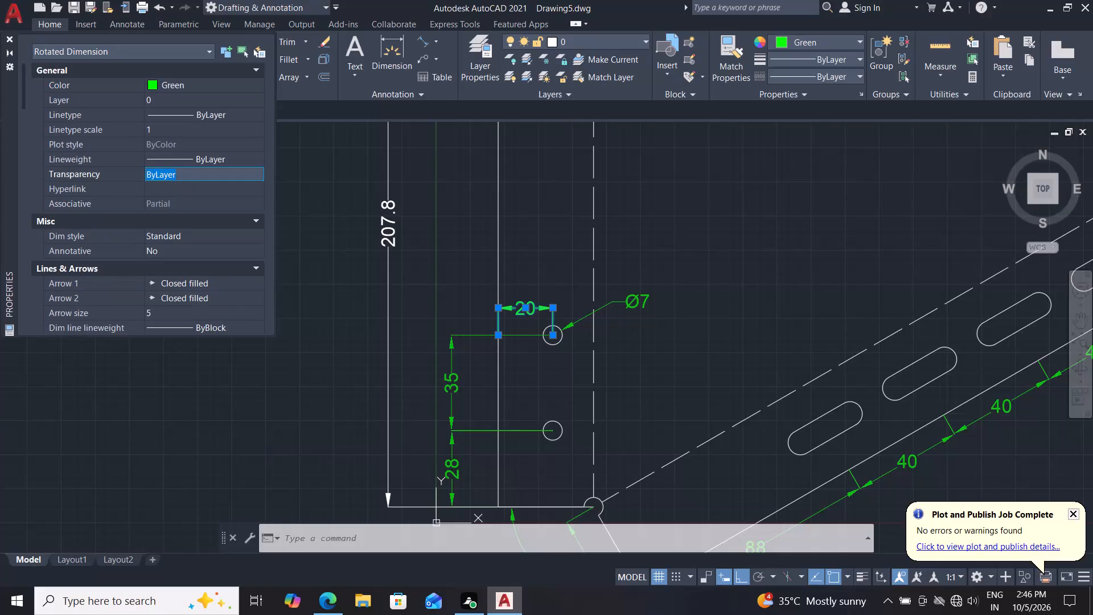
pyautogui.write('30')
pyautogui.press('Return')
pyautogui.scroll(-1, 698, 249)
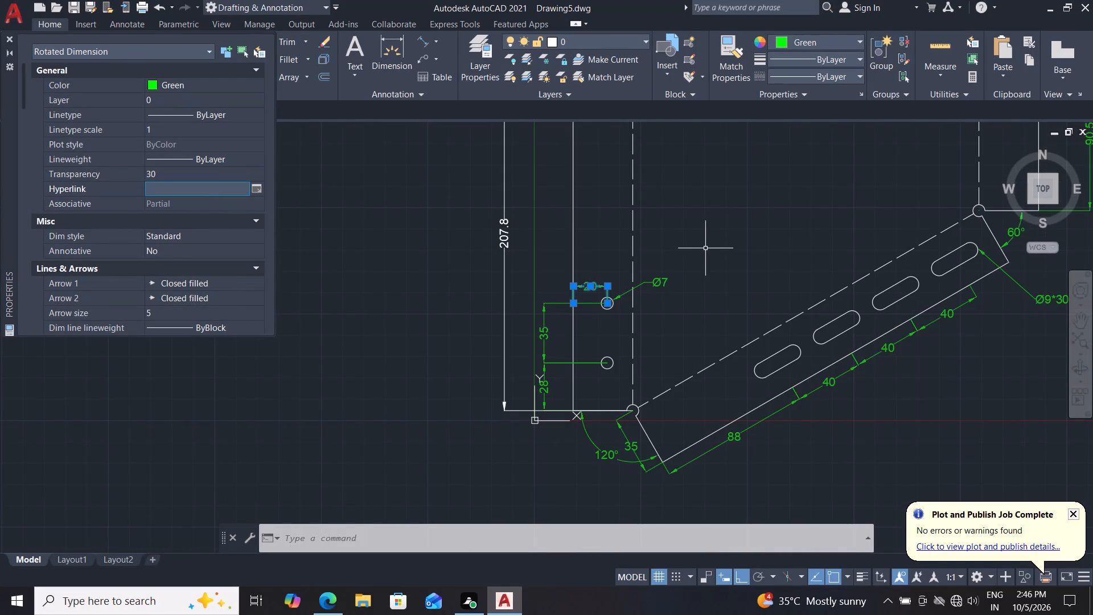
pyautogui.press('Escape')
pyautogui.press('Escape')
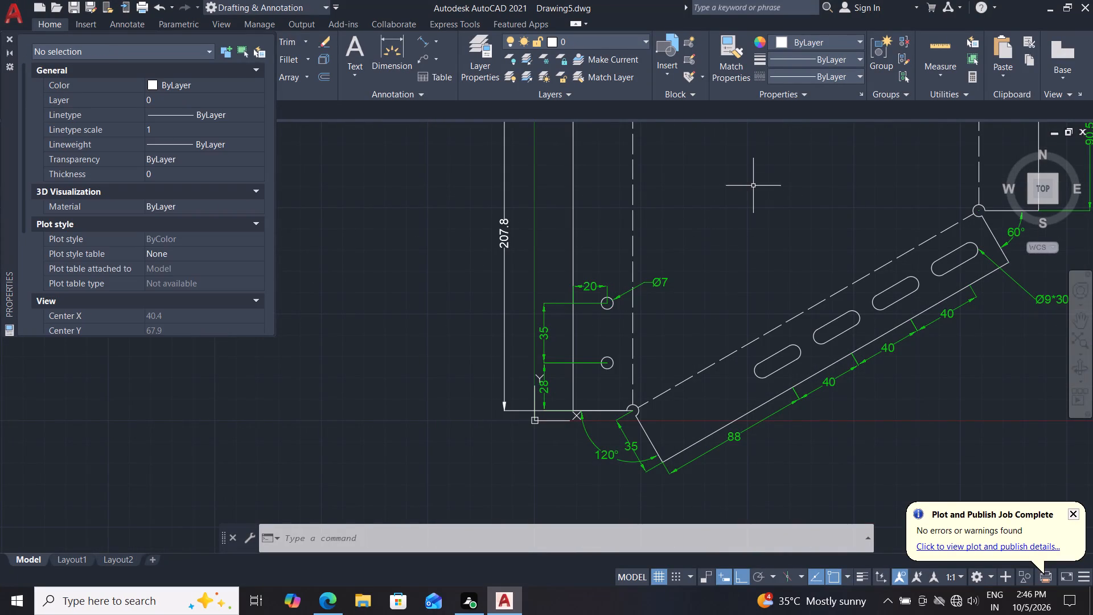
pyautogui.moveTo(771, 222); pyautogui.dragTo(724, 323, button='middle')
pyautogui.scroll(-2, 729, 306)
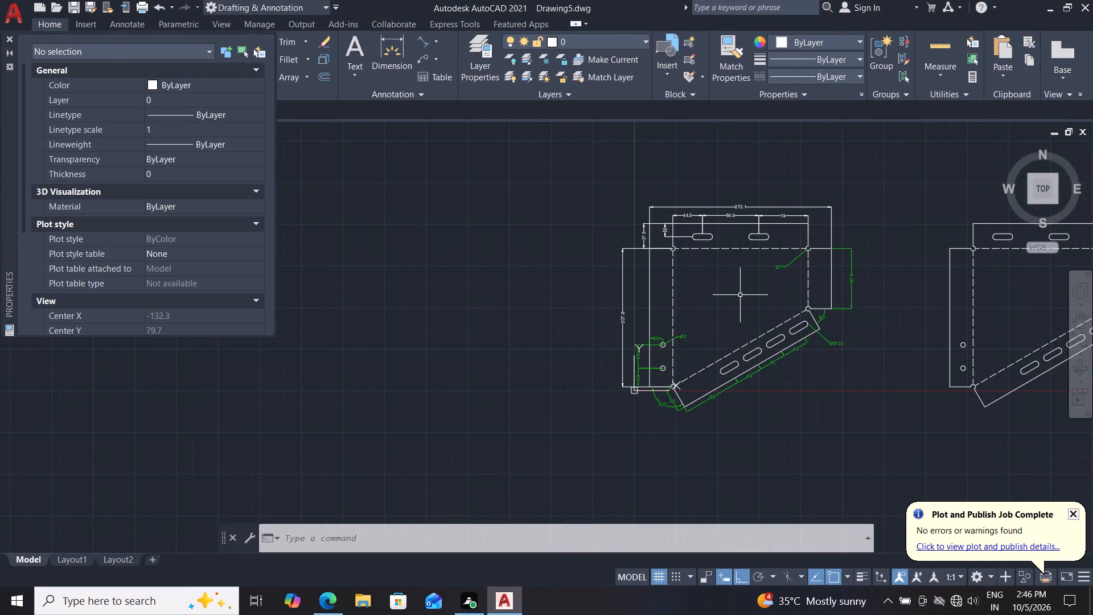
# Change the colour of the 207.8 vertical dimension along the side flange with the two round holes to green.
pyautogui.scroll(1, 724, 307)
pyautogui.moveTo(681, 331); pyautogui.dragTo(686, 307, button='middle')
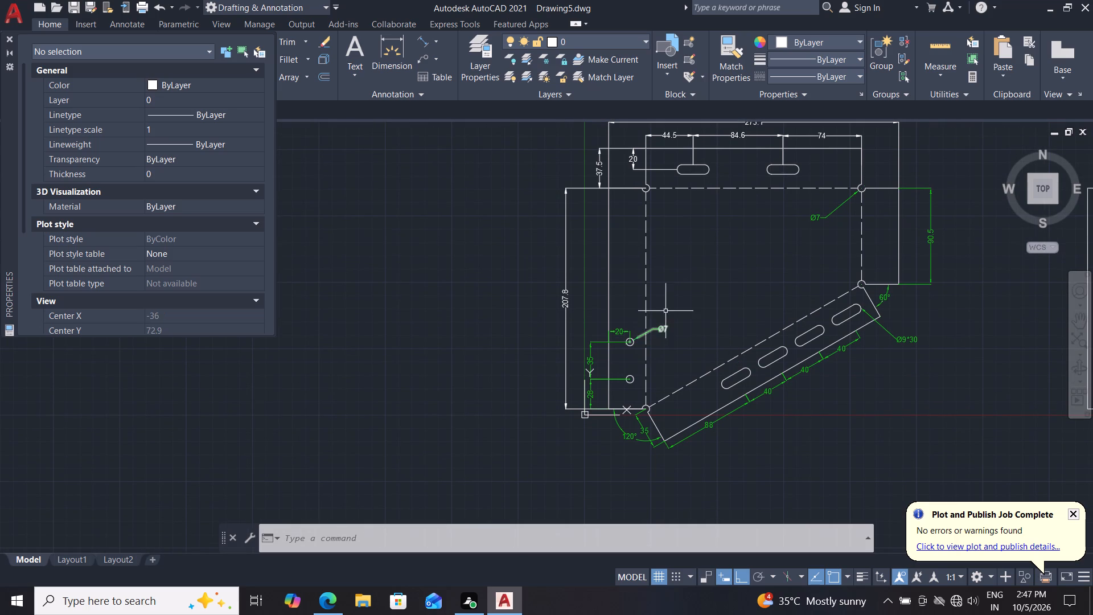
pyautogui.click(572, 278)
pyautogui.click(515, 321)
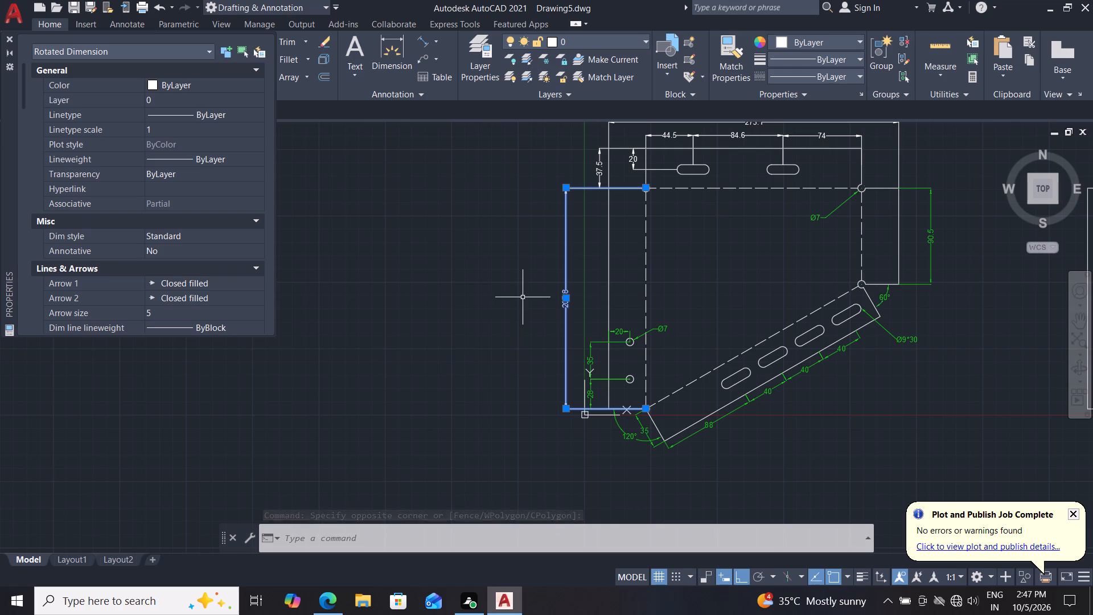
pyautogui.doubleClick(167, 83)
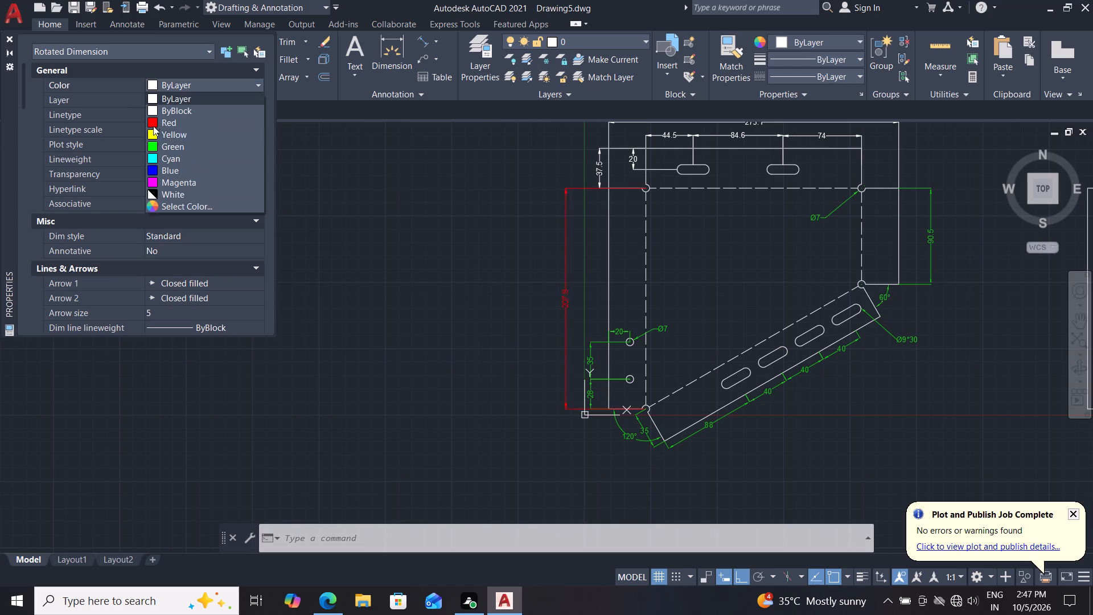
pyautogui.click(164, 146)
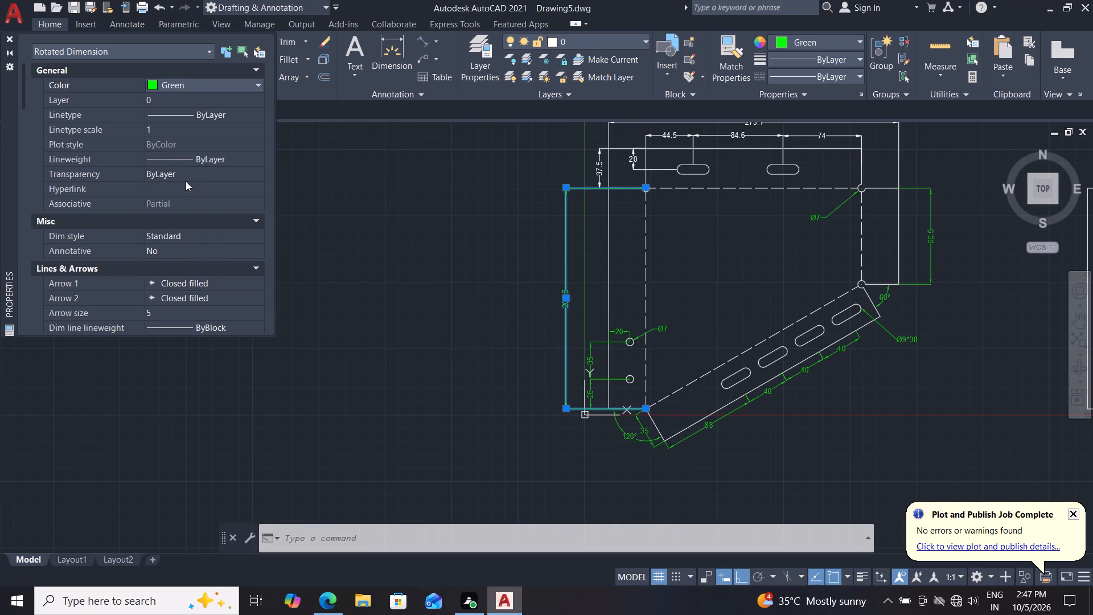
# Set the transparency of the side flange's 207.8 dimension to 30 and clear the selection.
pyautogui.moveTo(179, 170); pyautogui.dragTo(87, 166)
pyautogui.write('30')
pyautogui.press('Return')
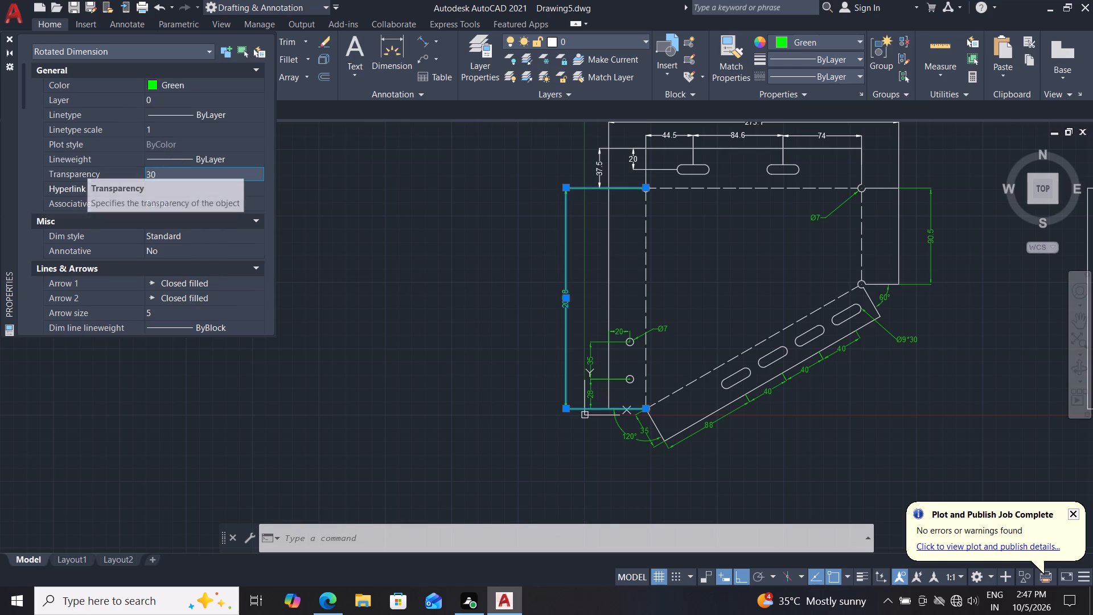
pyautogui.press('Escape')
pyautogui.press('Escape')
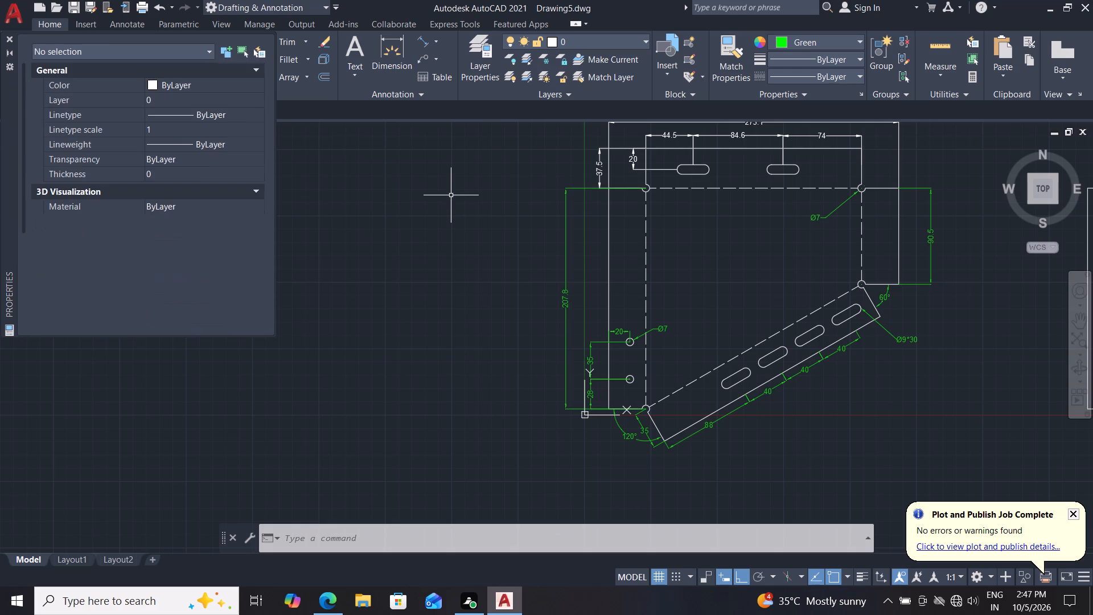
# Change the colour of the 273.1 overall width dimension above the flat pattern to green.
pyautogui.moveTo(747, 241); pyautogui.dragTo(679, 295, button='middle')
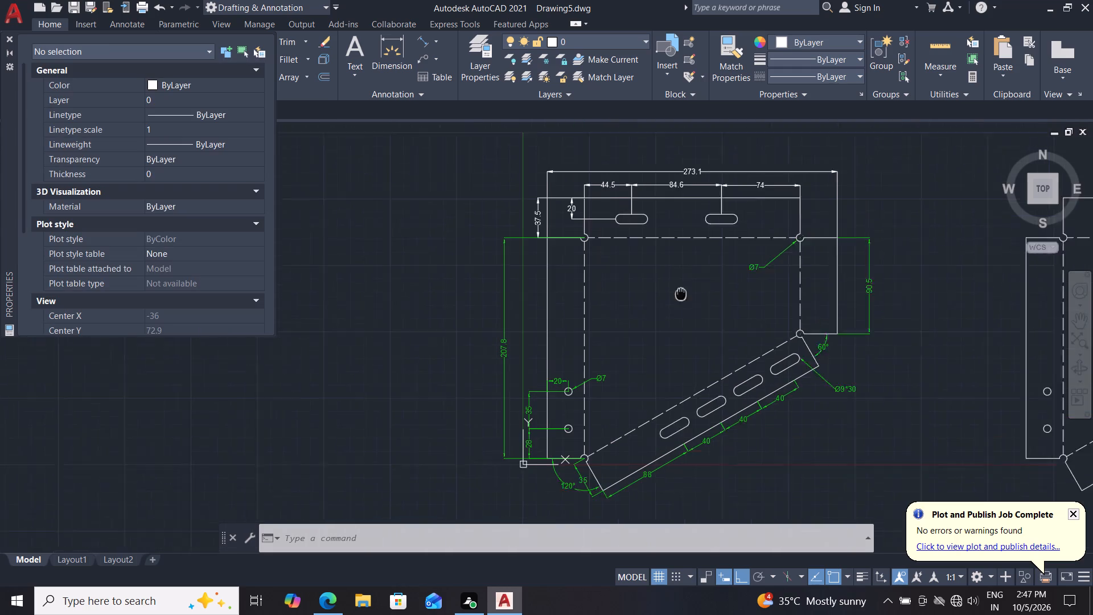
pyautogui.moveTo(679, 295); pyautogui.dragTo(673, 302, button='middle')
pyautogui.moveTo(676, 306); pyautogui.dragTo(656, 303, button='middle')
pyautogui.moveTo(674, 273); pyautogui.dragTo(521, 304, button='middle')
pyautogui.moveTo(532, 335); pyautogui.dragTo(434, 305, button='middle')
pyautogui.moveTo(434, 305); pyautogui.dragTo(501, 308, button='middle')
pyautogui.moveTo(454, 334); pyautogui.dragTo(469, 329, button='middle')
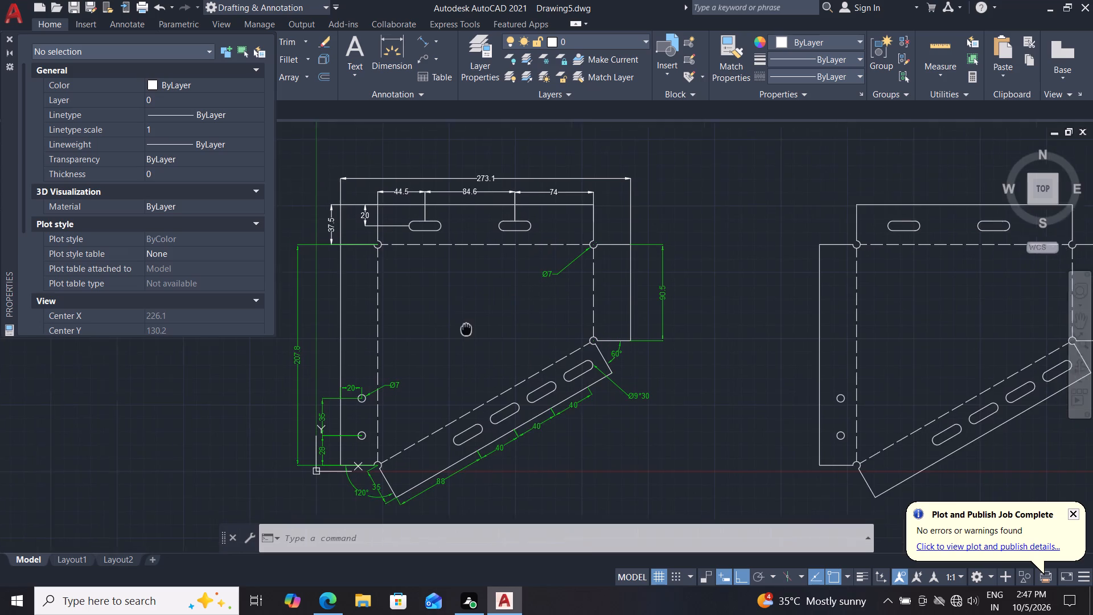
pyautogui.moveTo(469, 329); pyautogui.dragTo(525, 313, button='middle')
pyautogui.scroll(1, 478, 296)
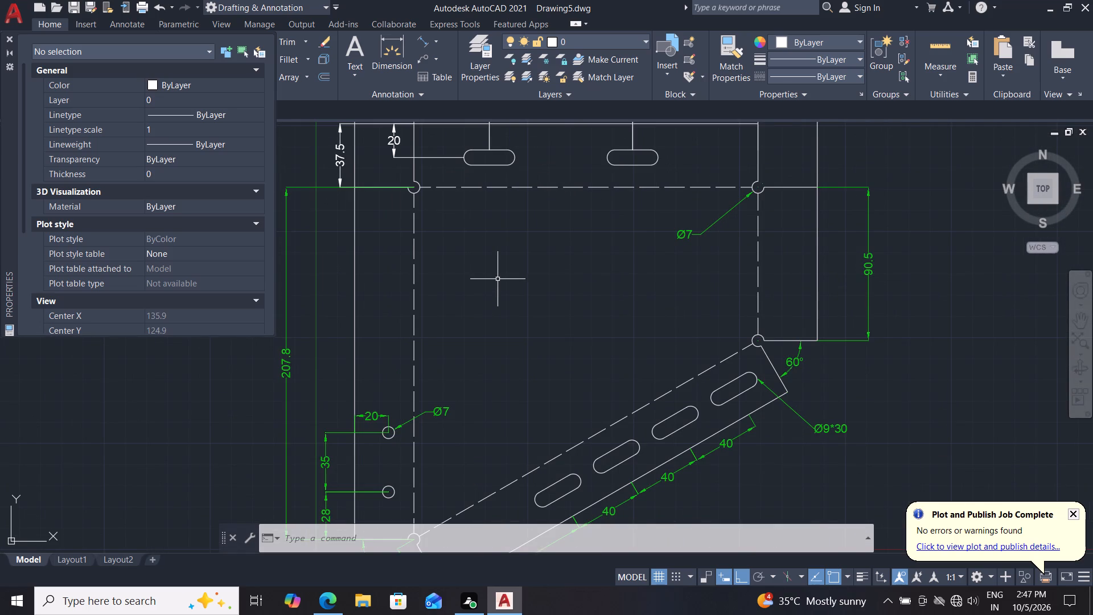
pyautogui.moveTo(500, 276); pyautogui.dragTo(515, 352, button='middle')
pyautogui.moveTo(582, 319); pyautogui.dragTo(570, 358, button='middle')
pyautogui.moveTo(849, 208); pyautogui.dragTo(837, 214)
pyautogui.click(812, 229)
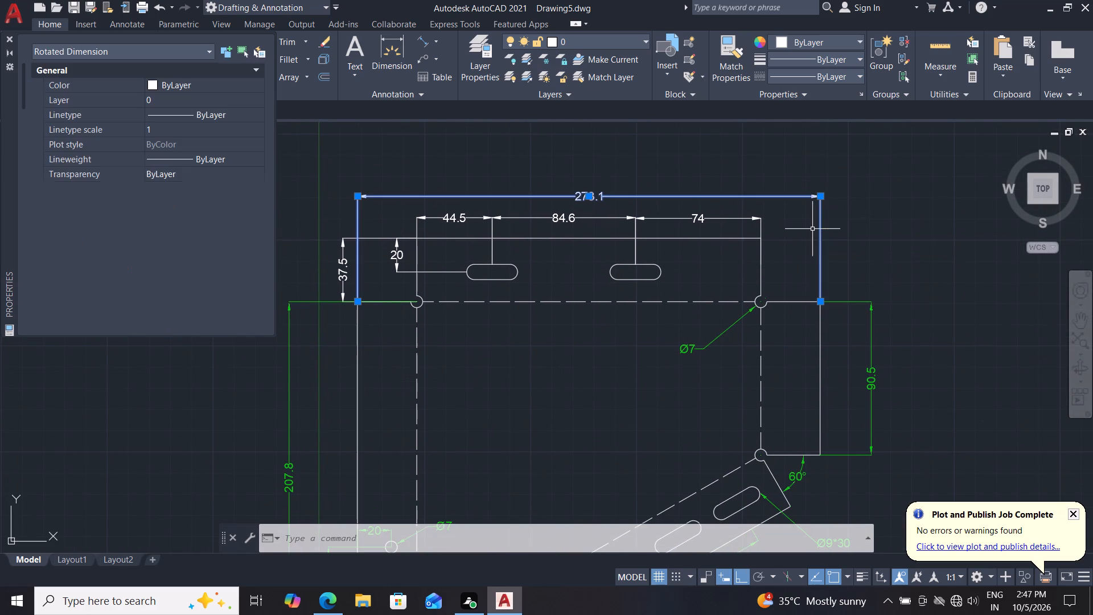
pyautogui.moveTo(624, 373); pyautogui.dragTo(635, 345, button='middle')
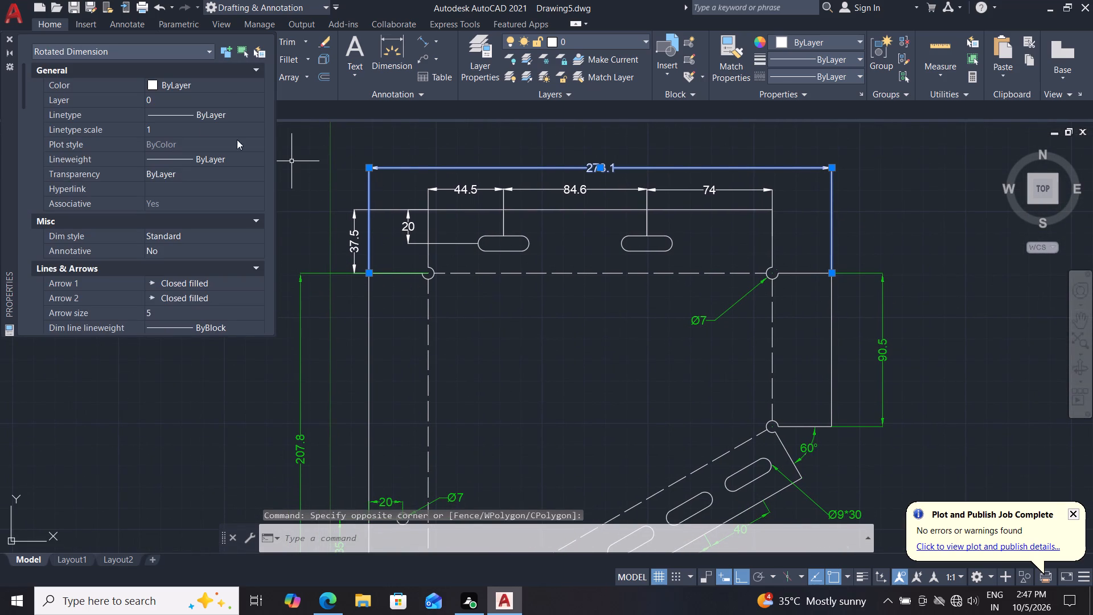
pyautogui.doubleClick(234, 84)
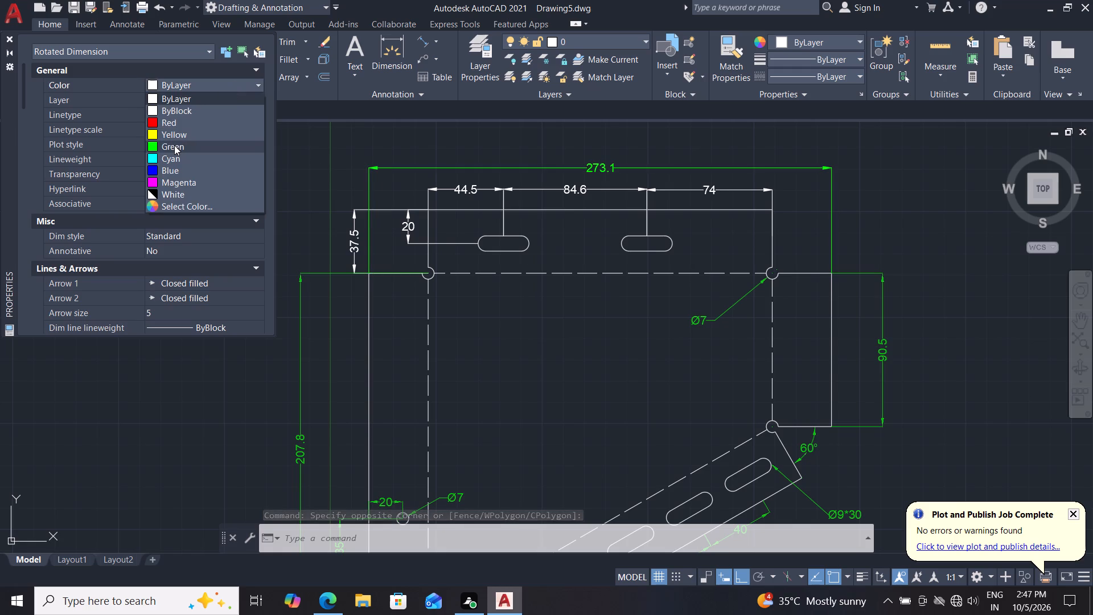
pyautogui.click(174, 145)
# Set the transparency of the 273.1 overall width dimension to 30 and clear the selection.
pyautogui.moveTo(179, 173); pyautogui.dragTo(122, 173)
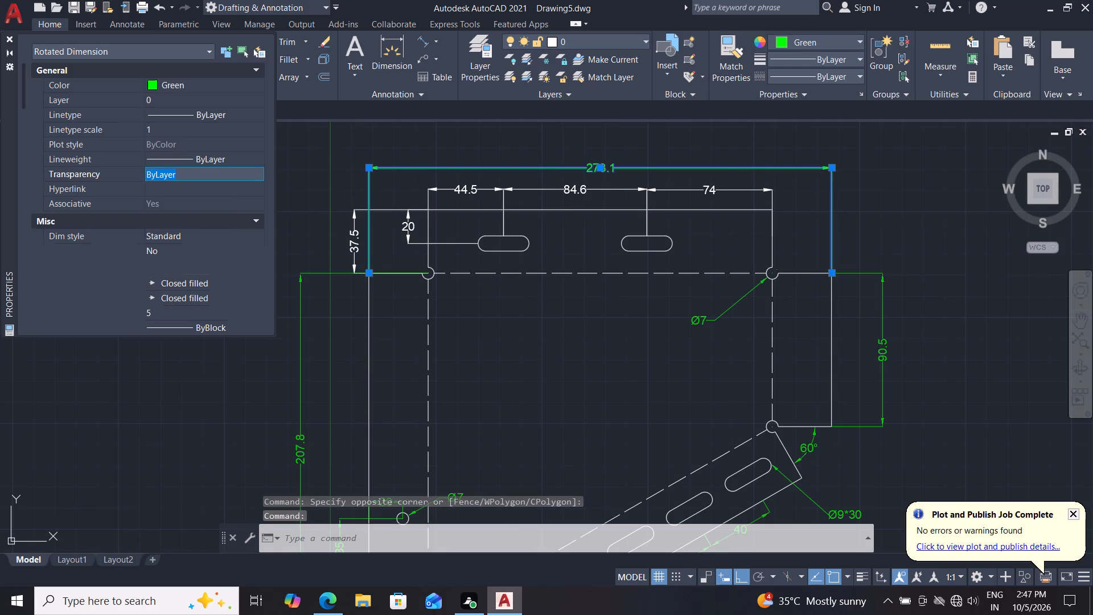
pyautogui.moveTo(122, 173); pyautogui.dragTo(89, 173)
pyautogui.write('30')
pyautogui.press('Return')
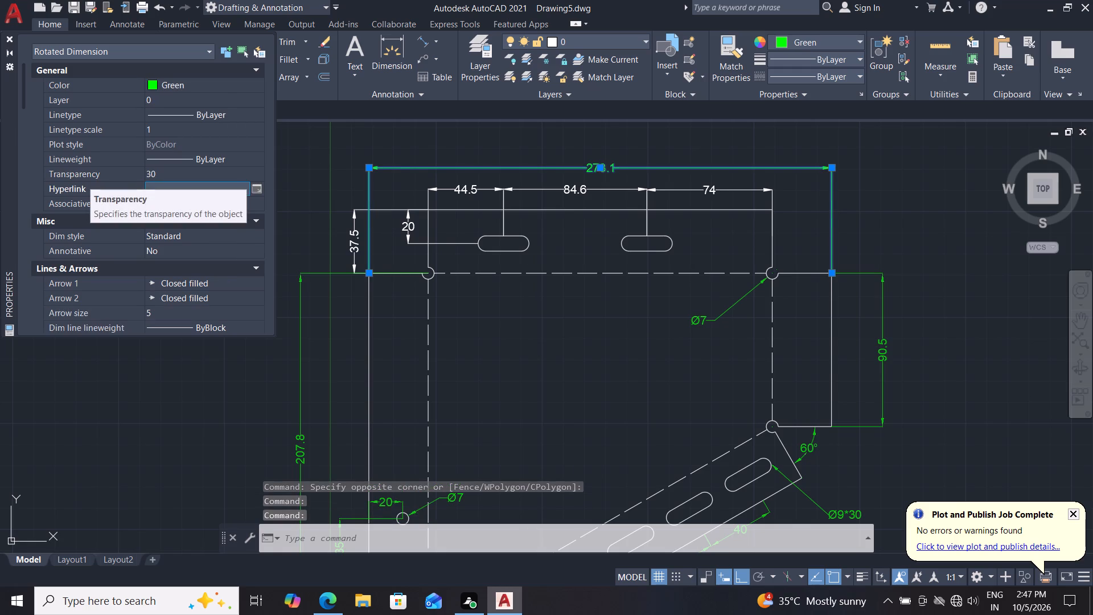
pyautogui.moveTo(671, 448); pyautogui.dragTo(671, 427, button='middle')
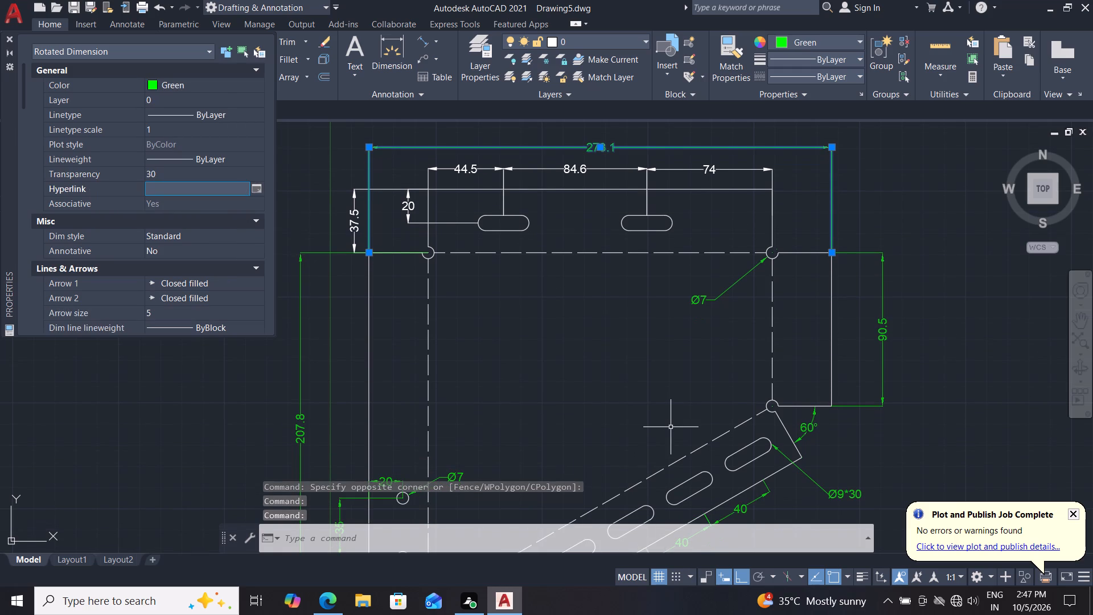
pyautogui.press('Escape')
pyautogui.press('Escape')
pyautogui.press('Escape')
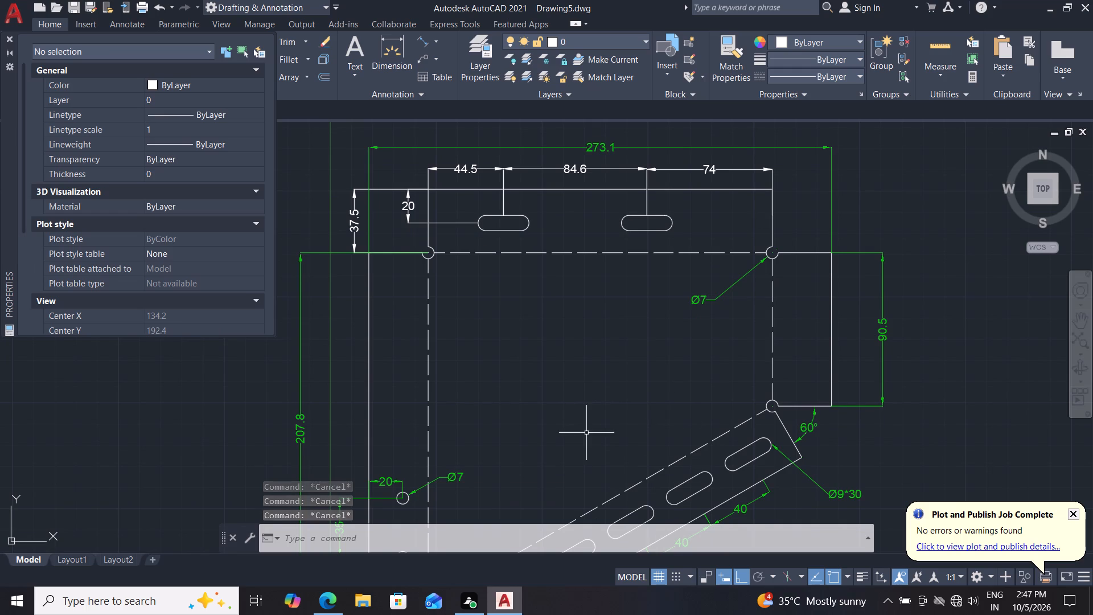
# Change the colour of the 37.5 vertical dimension of the top flange's height to green.
pyautogui.moveTo(545, 373); pyautogui.dragTo(556, 321, button='middle')
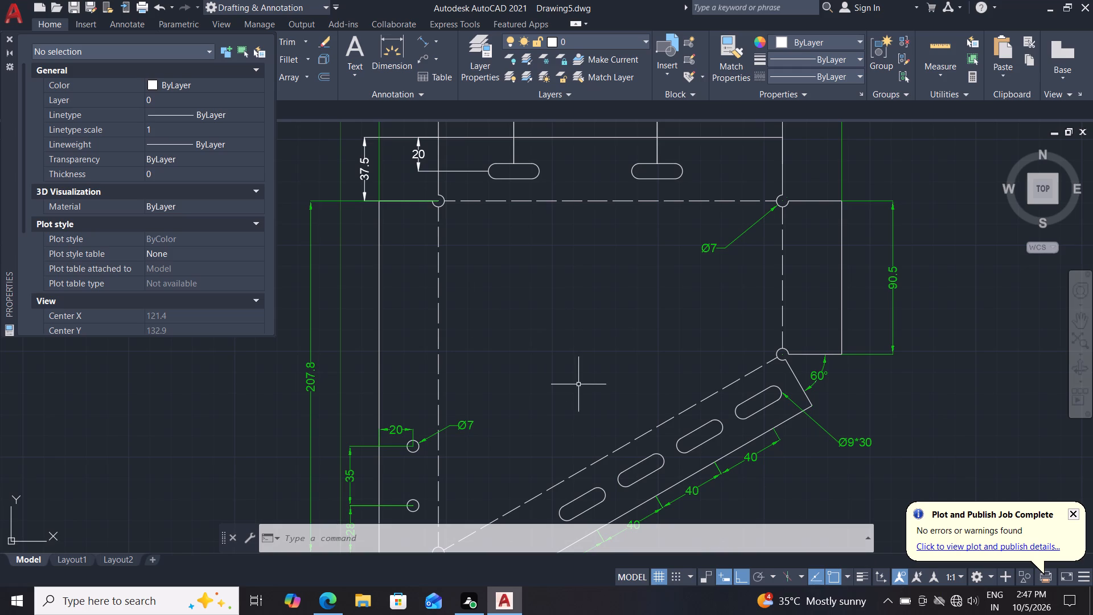
pyautogui.moveTo(509, 383); pyautogui.dragTo(515, 331, button='middle')
pyautogui.scroll(-1, 523, 342)
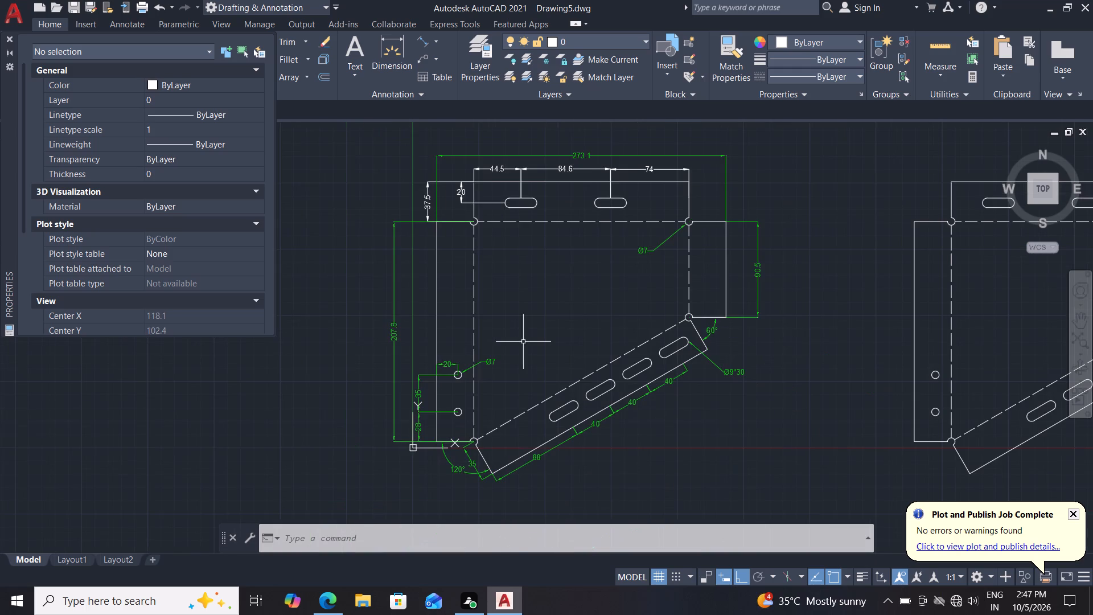
pyautogui.moveTo(532, 338); pyautogui.dragTo(512, 361, button='middle')
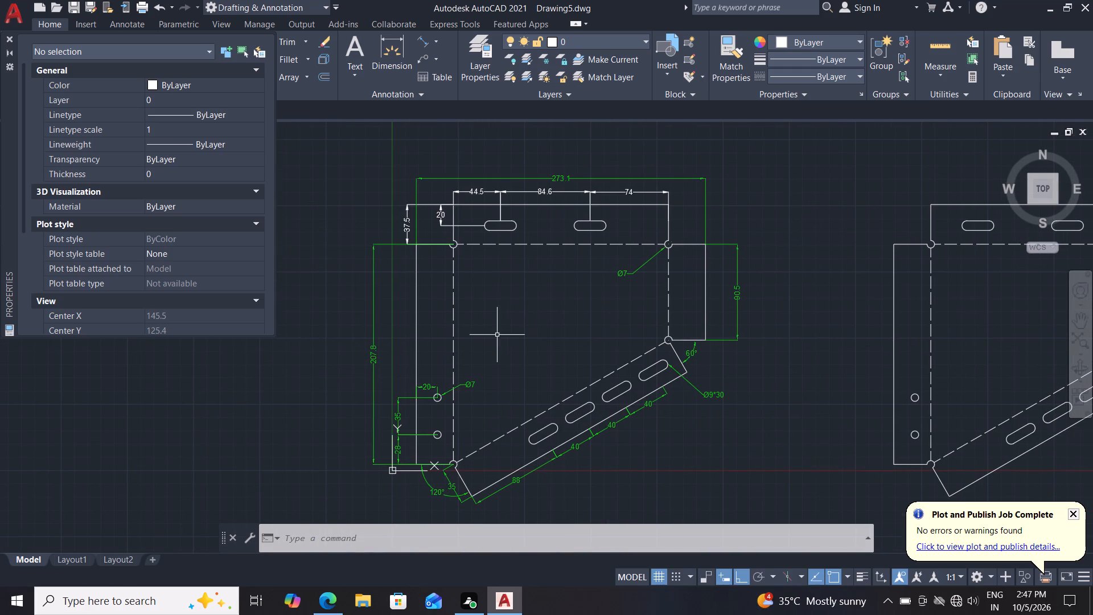
pyautogui.scroll(1, 517, 325)
pyautogui.moveTo(517, 318); pyautogui.dragTo(527, 393, button='middle')
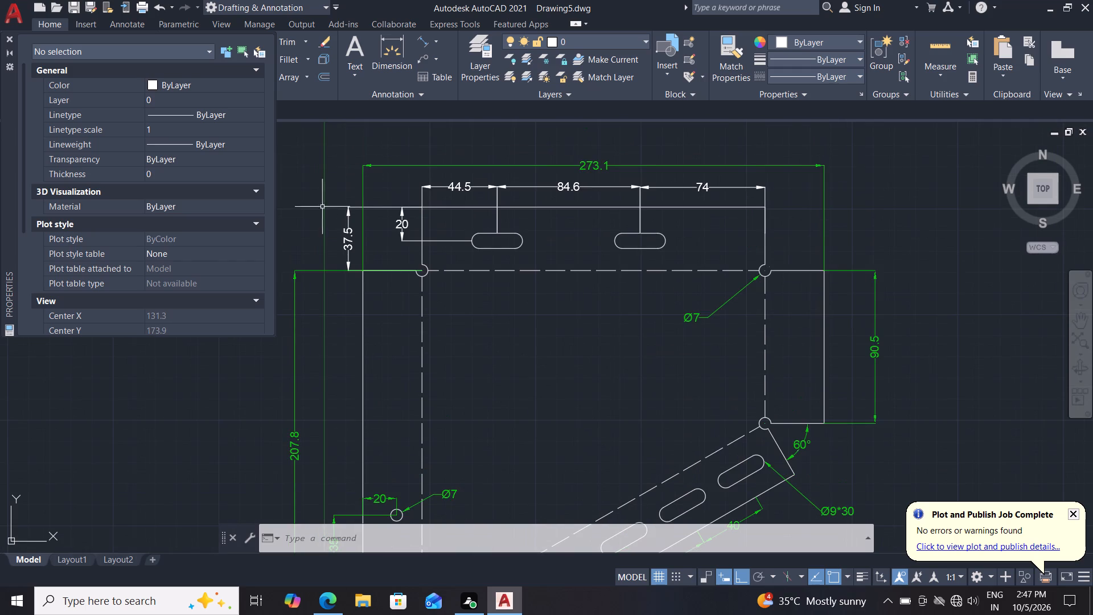
pyautogui.click(351, 231)
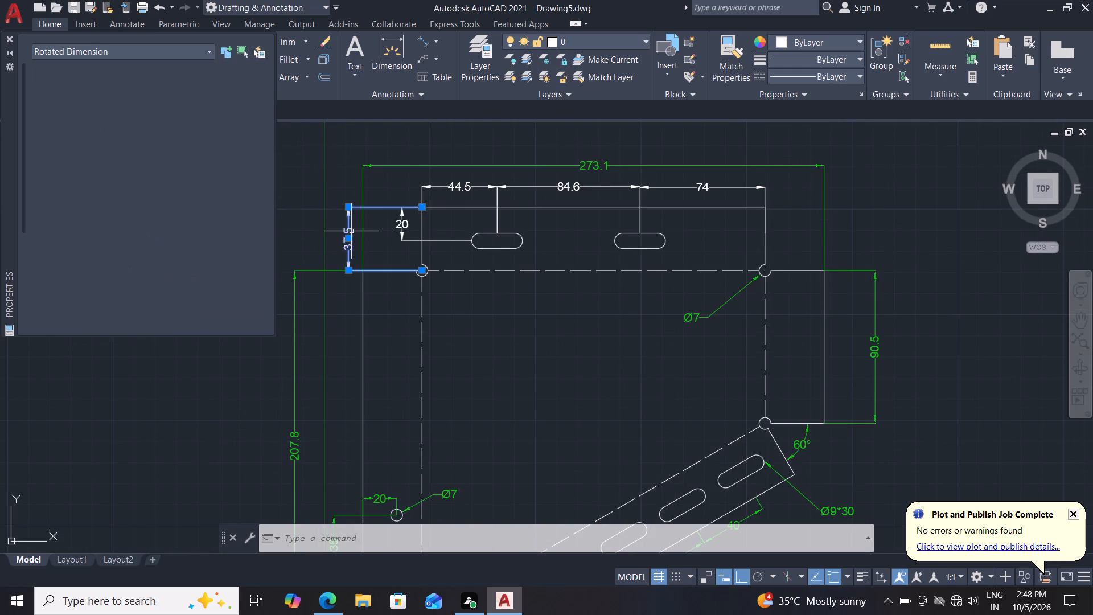
pyautogui.doubleClick(179, 84)
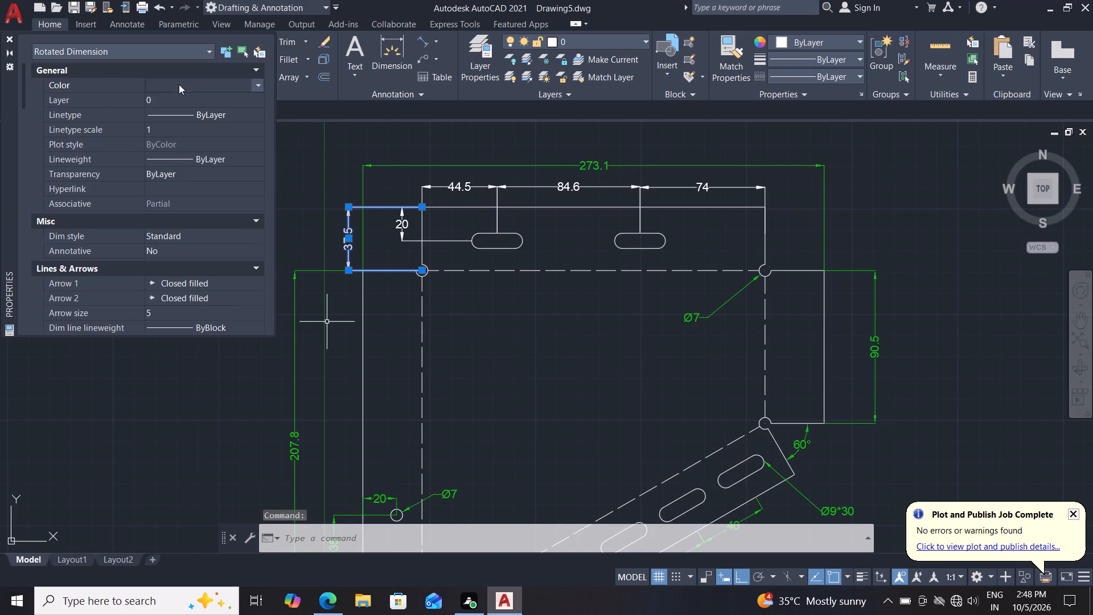
pyautogui.click(170, 143)
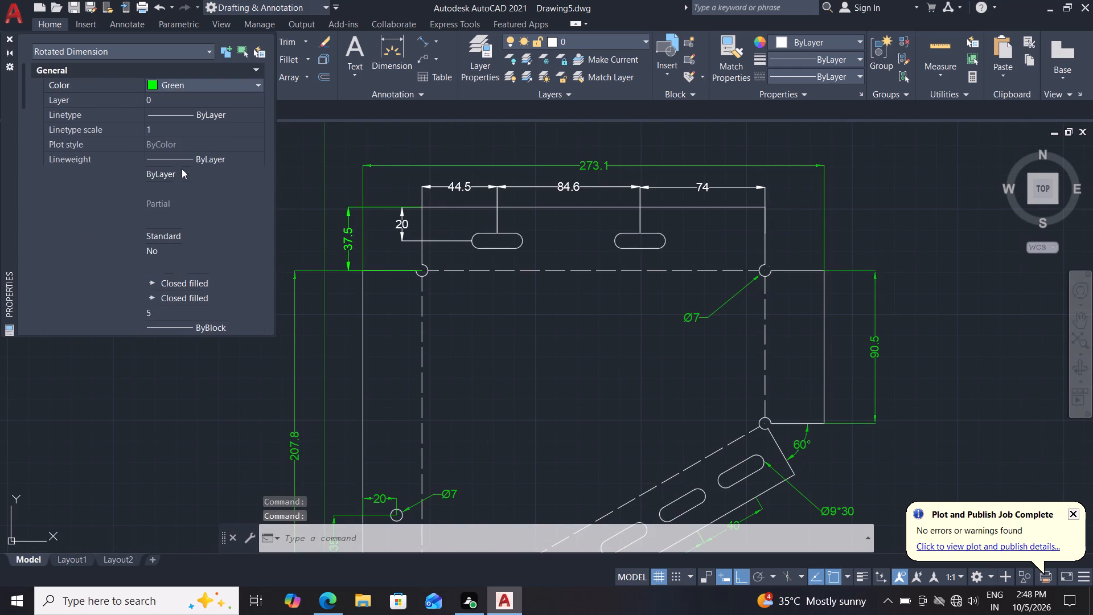
# Set the transparency of the top flange's 37.5 height dimension to 30 and clear the selection.
pyautogui.moveTo(177, 170); pyautogui.dragTo(116, 180)
pyautogui.write('30')
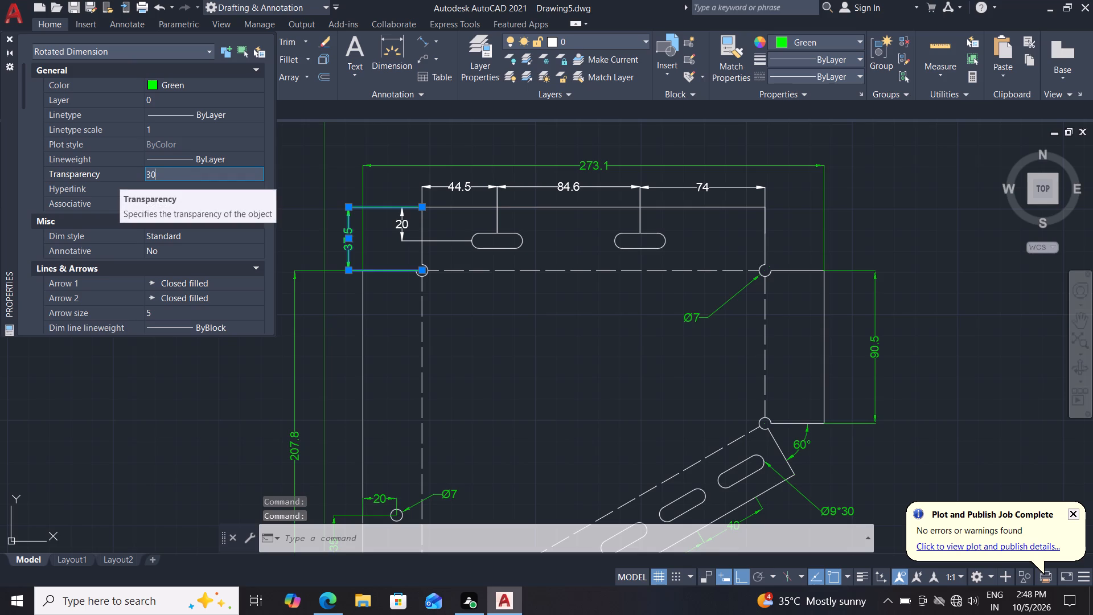
pyautogui.press('Return')
pyautogui.middleClick(452, 361)
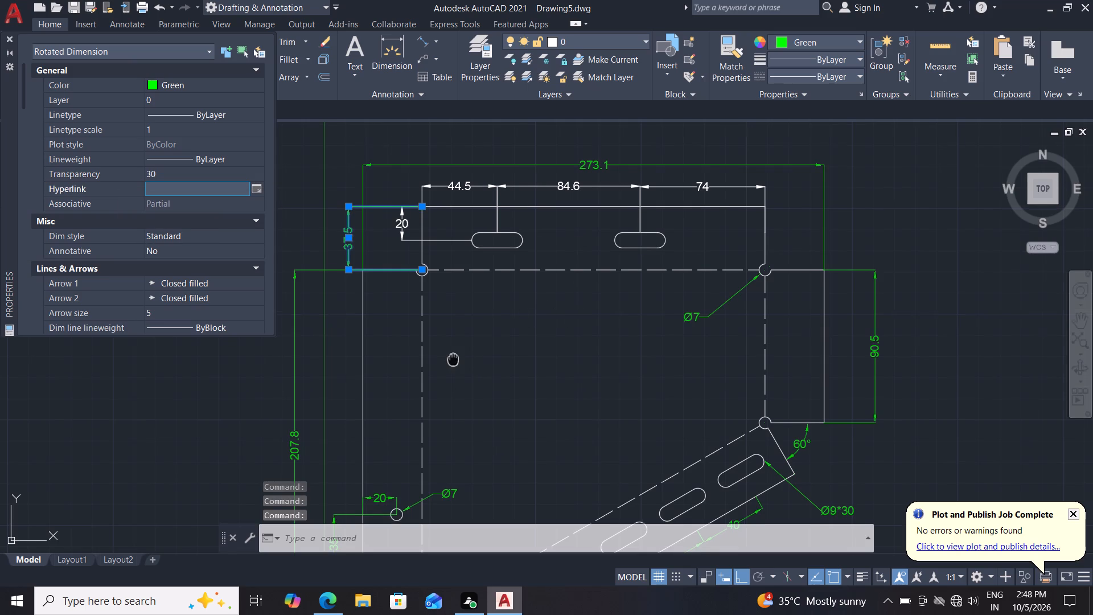
pyautogui.press('Escape')
pyautogui.press('Escape')
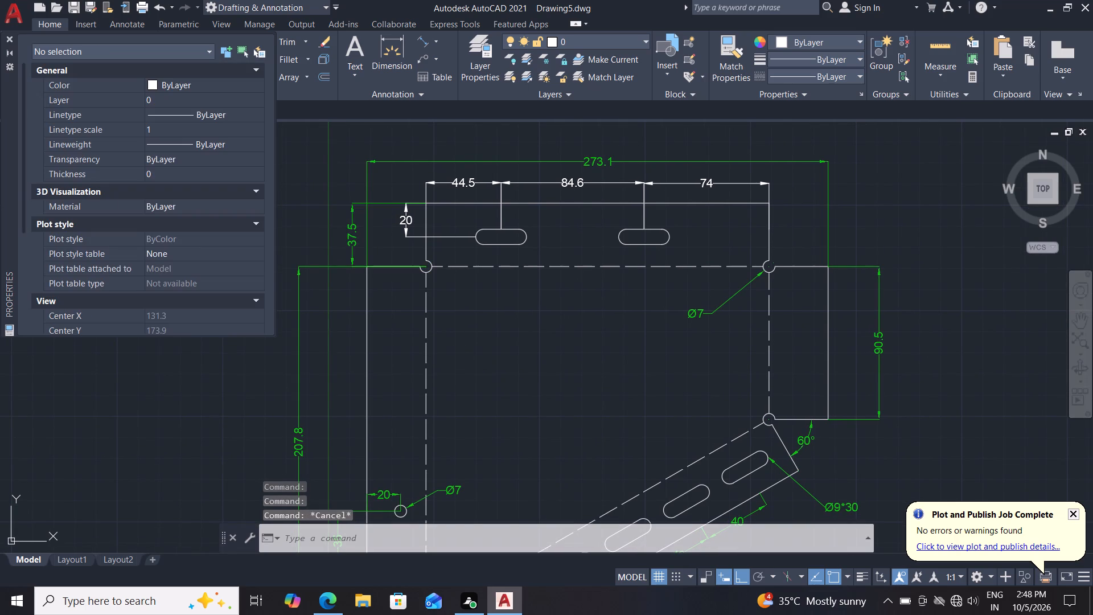
# Change the colour of the 20 vertical dimension from the top flange's upper edge to its slot to green.
pyautogui.moveTo(528, 358); pyautogui.dragTo(527, 322, button='middle')
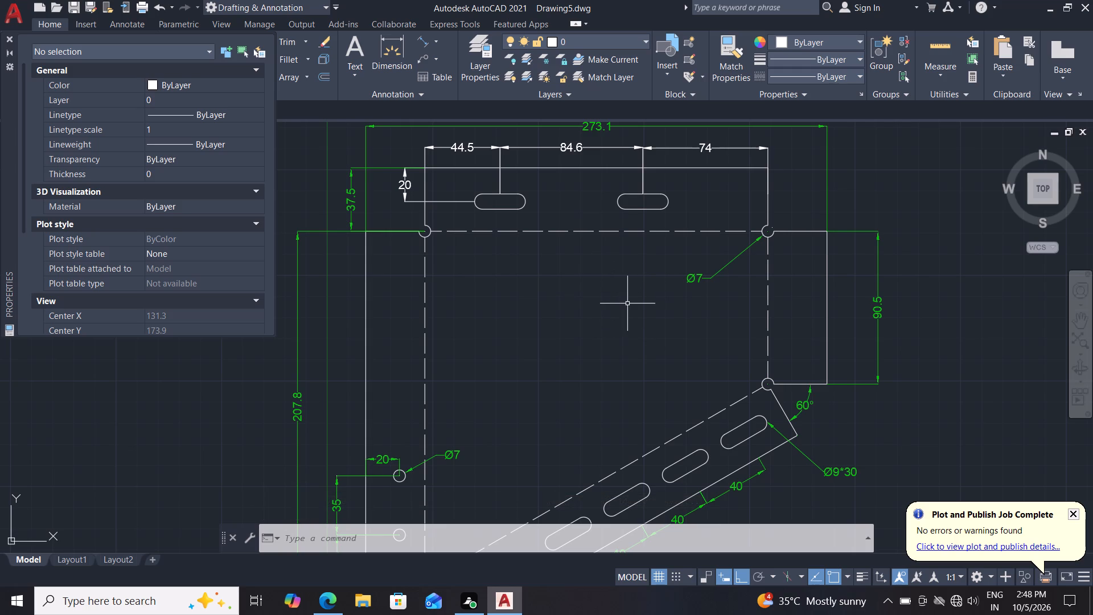
pyautogui.moveTo(488, 330); pyautogui.dragTo(491, 304, button='middle')
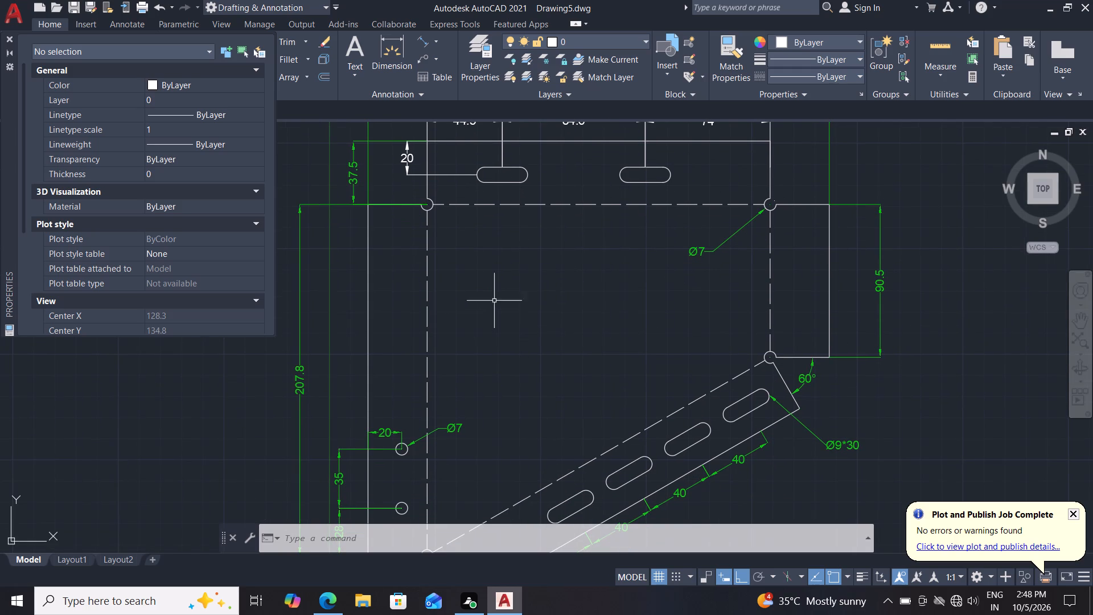
pyautogui.moveTo(549, 296); pyautogui.dragTo(550, 289, button='middle')
pyautogui.moveTo(550, 289); pyautogui.dragTo(553, 273, button='middle')
pyautogui.moveTo(553, 273); pyautogui.dragTo(540, 365, button='middle')
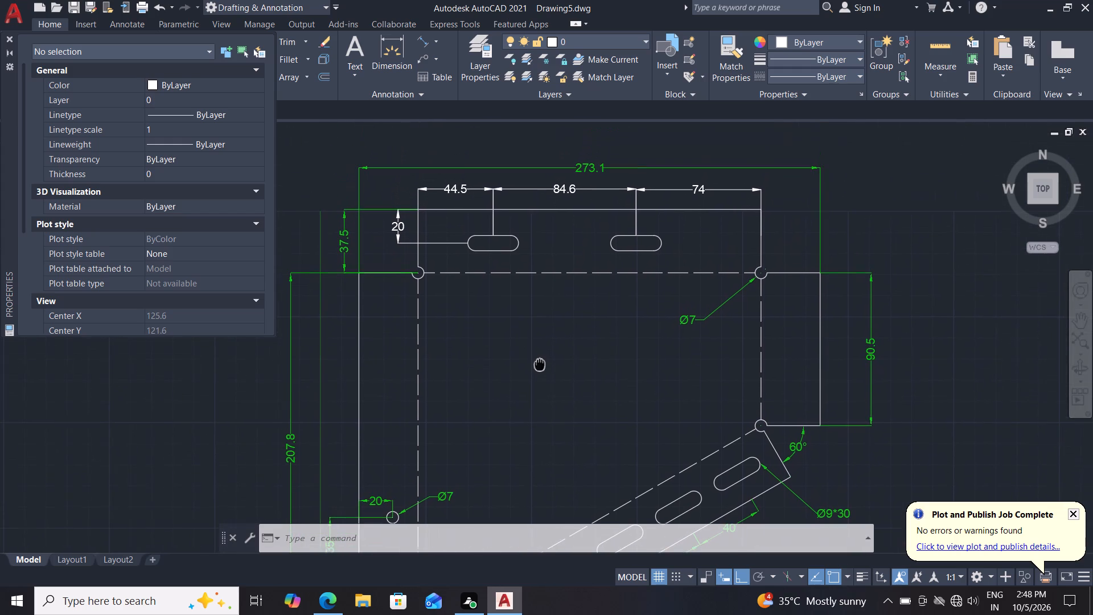
pyautogui.moveTo(540, 365); pyautogui.dragTo(540, 366, button='middle')
pyautogui.click(395, 231)
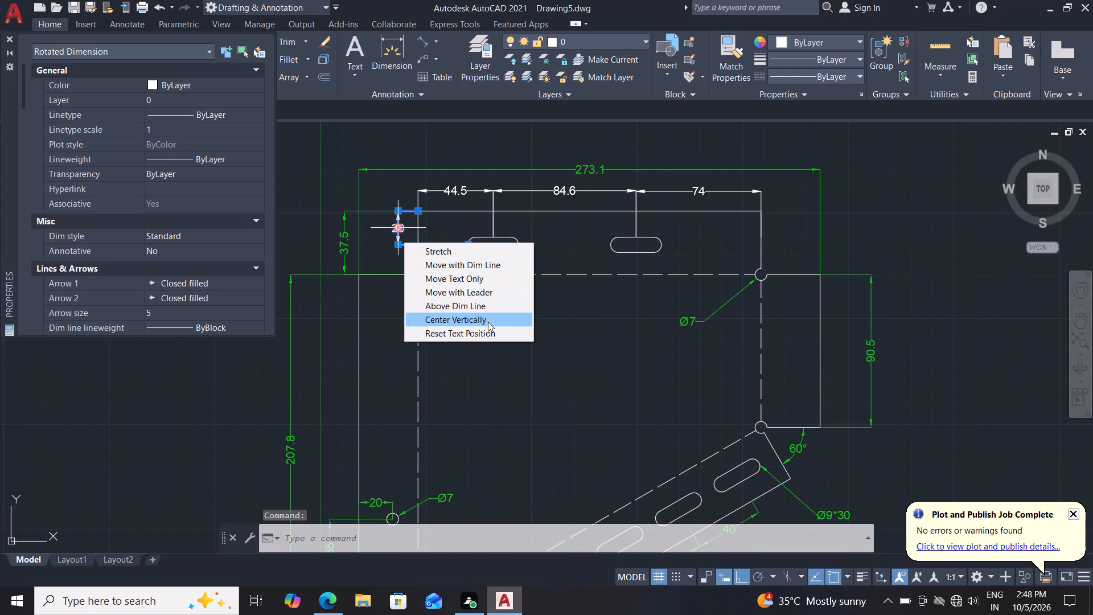
pyautogui.doubleClick(163, 81)
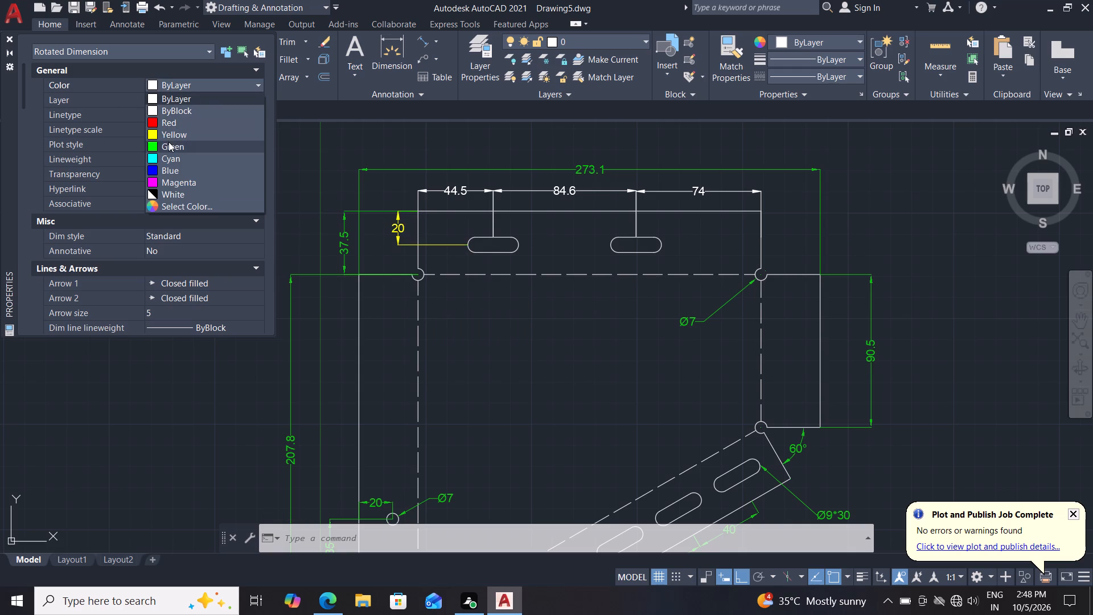
pyautogui.click(169, 142)
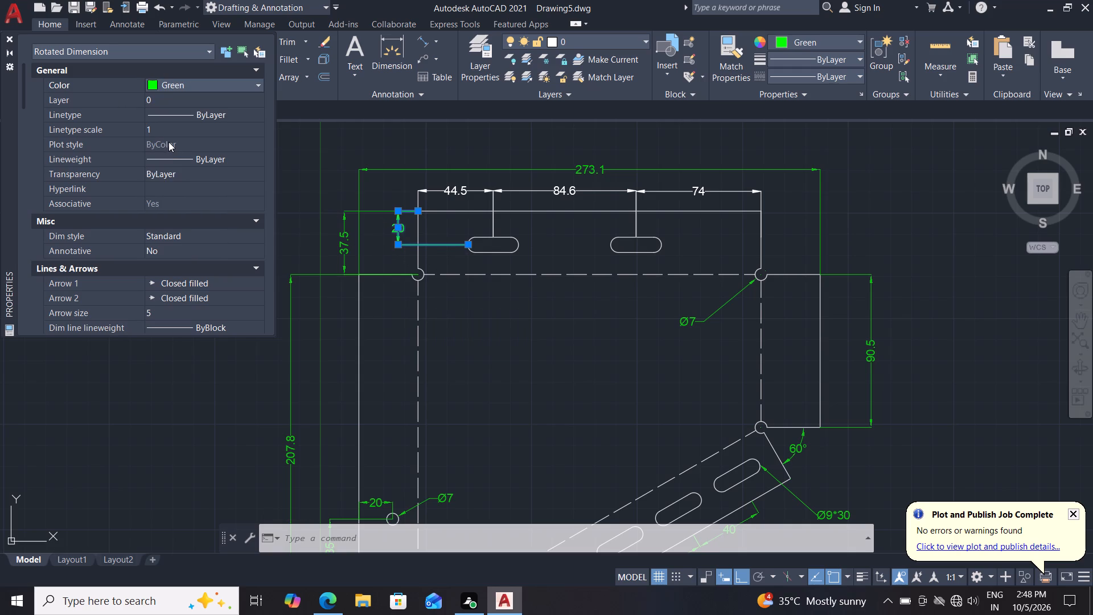
# Set the transparency of the 20 vertical dimension from the top flange's upper edge to its slot to 30 and clear the selection.
pyautogui.moveTo(184, 176); pyautogui.dragTo(103, 178)
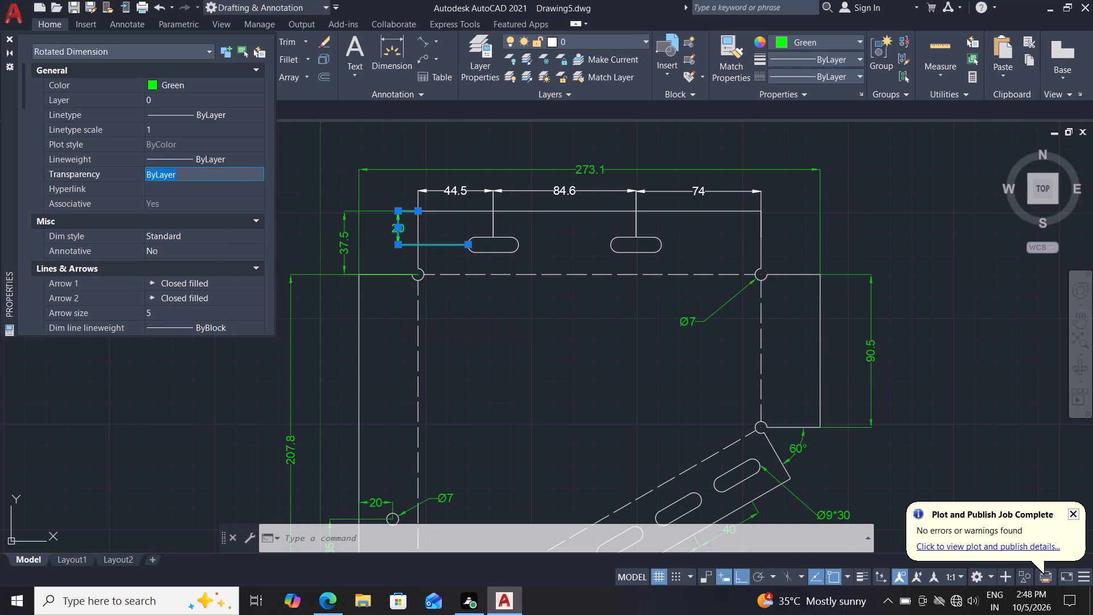
pyautogui.write('30')
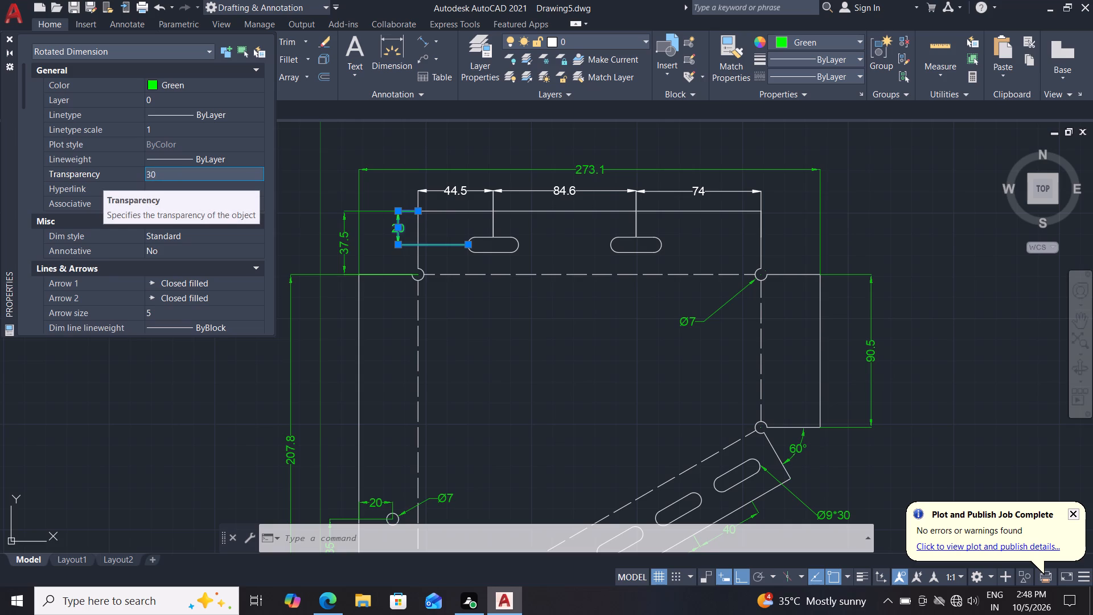
pyautogui.press('Return')
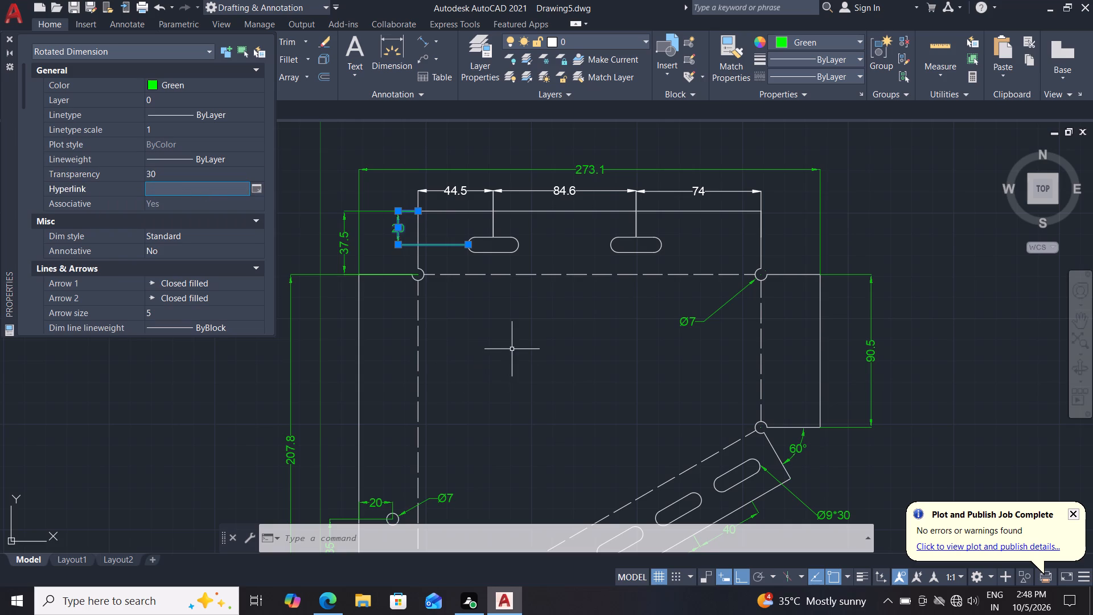
pyautogui.press('Escape')
pyautogui.press('Escape')
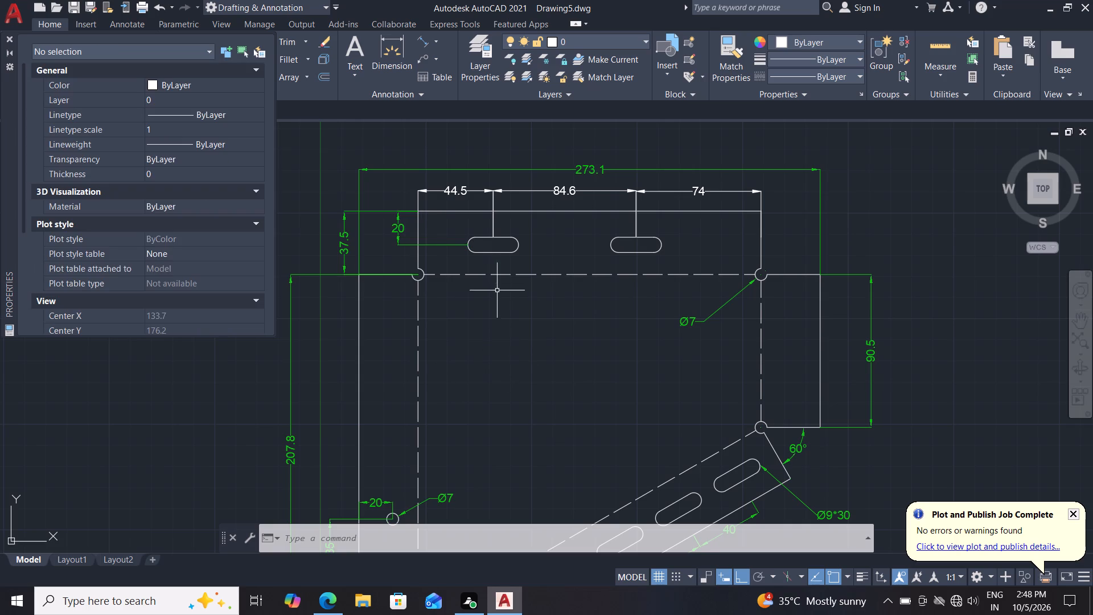
# Change the colour of the 44.5 horizontal dimension above the top flange's first slot to green.
pyautogui.scroll(1, 513, 306)
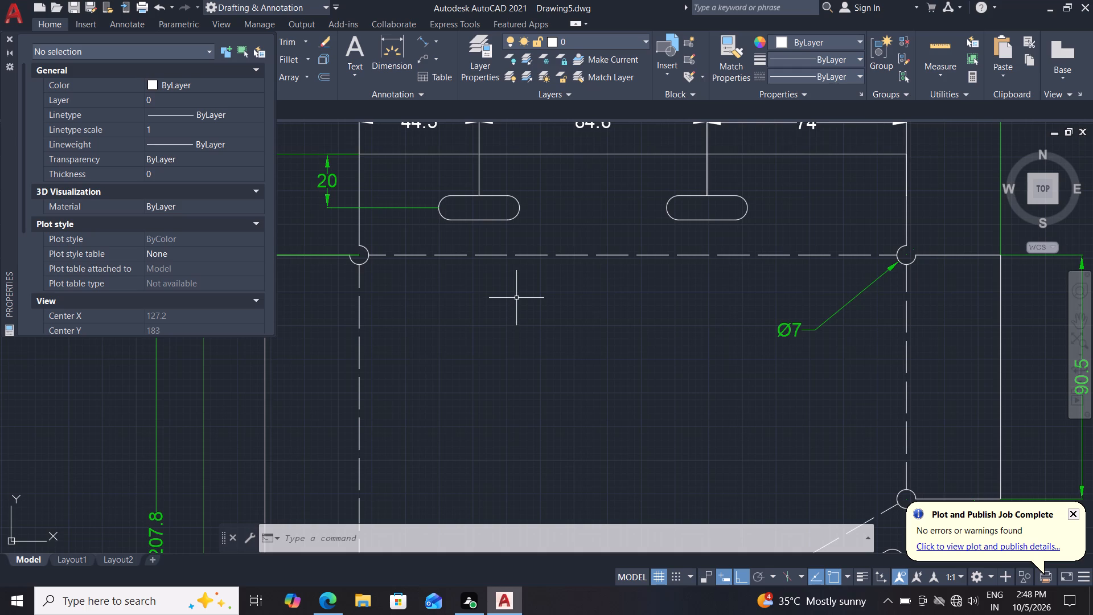
pyautogui.scroll(-1, 533, 246)
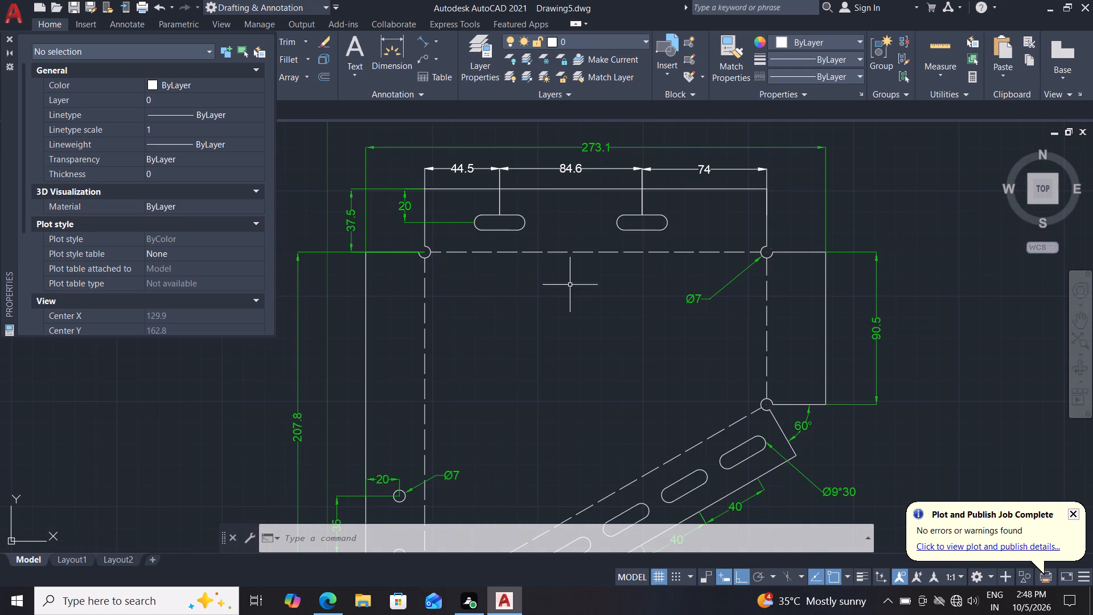
pyautogui.scroll(-1, 531, 395)
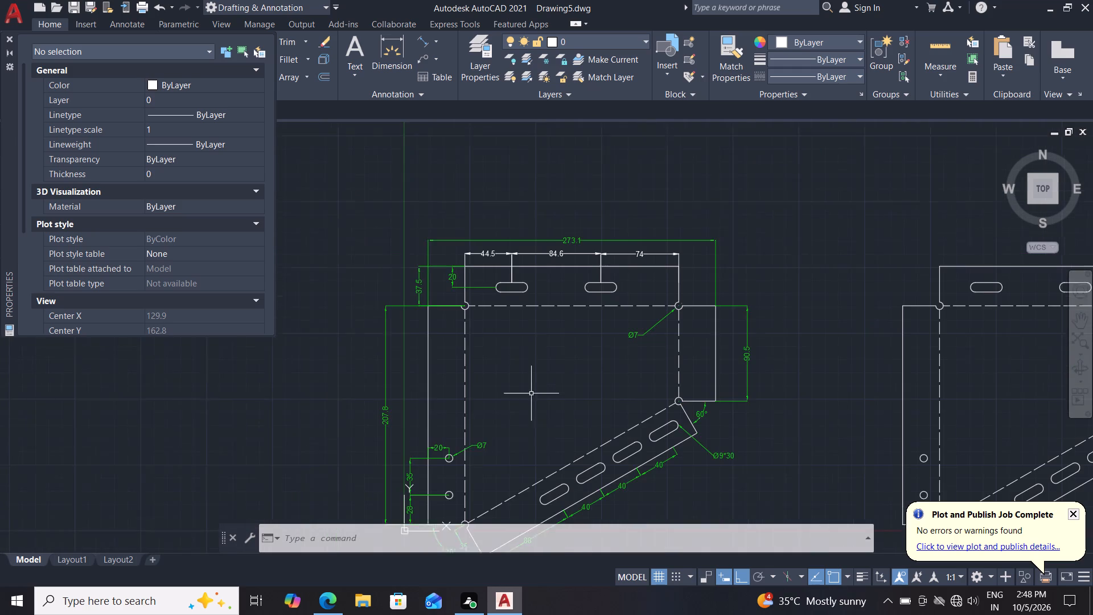
pyautogui.moveTo(531, 387); pyautogui.dragTo(529, 367, button='middle')
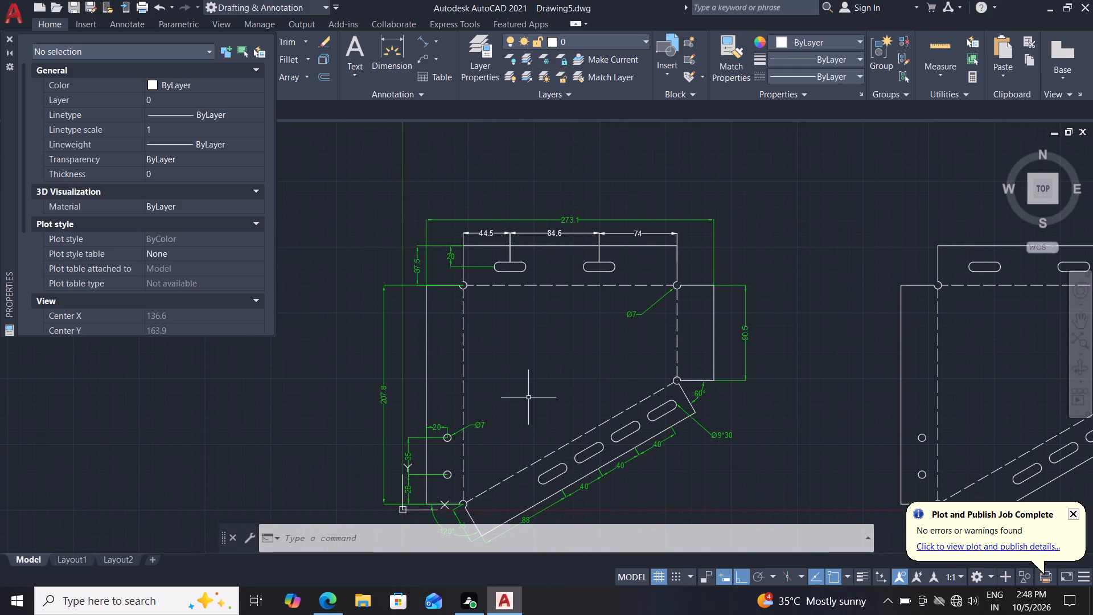
pyautogui.moveTo(525, 391); pyautogui.dragTo(523, 363, button='middle')
pyautogui.scroll(1, 531, 317)
pyautogui.moveTo(529, 304); pyautogui.dragTo(505, 420, button='middle')
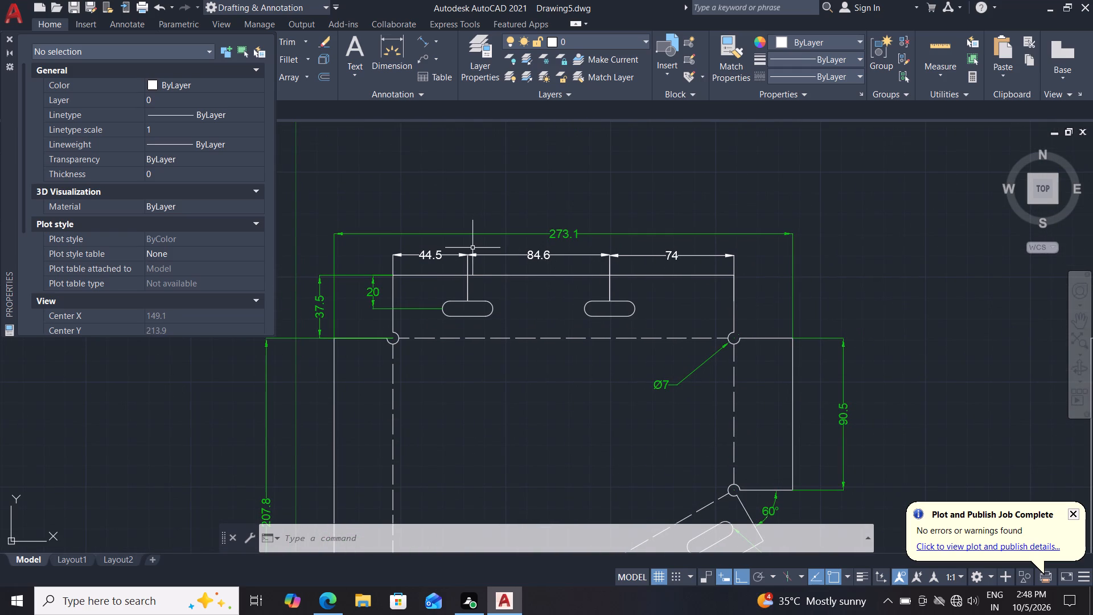
pyautogui.click(450, 255)
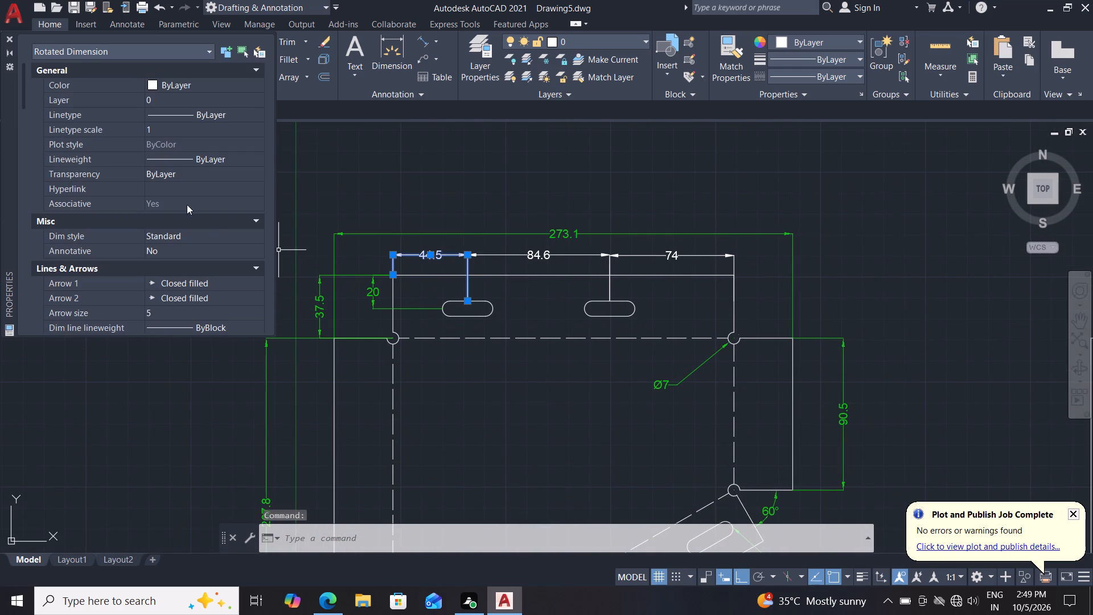
pyautogui.doubleClick(238, 81)
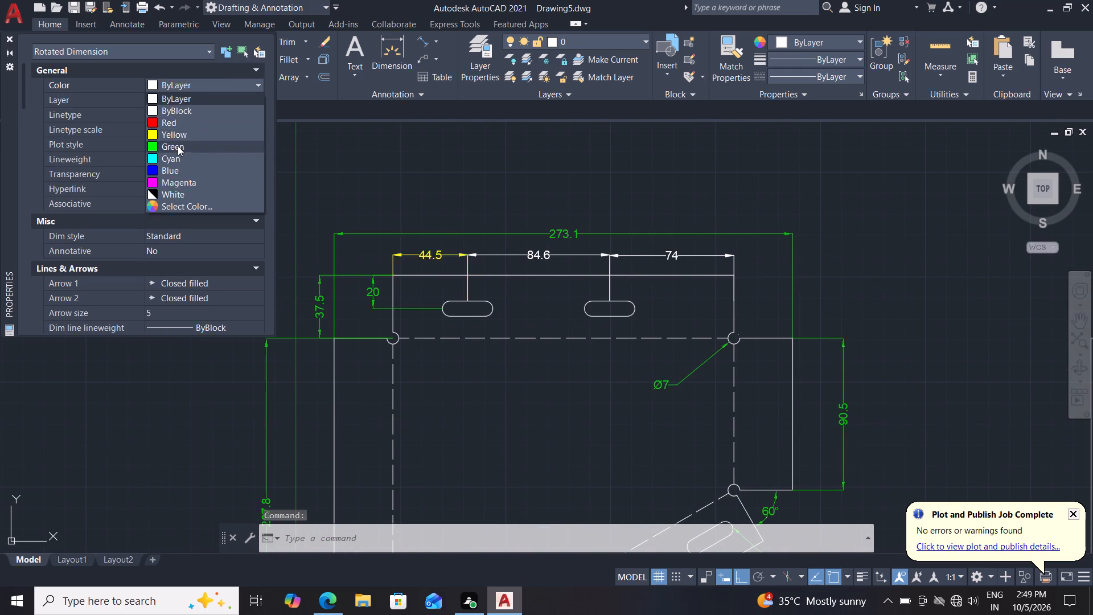
pyautogui.click(176, 146)
# Set the transparency of the 44.5 horizontal dimension to 30 and clear the selection.
pyautogui.moveTo(183, 170); pyautogui.dragTo(99, 173)
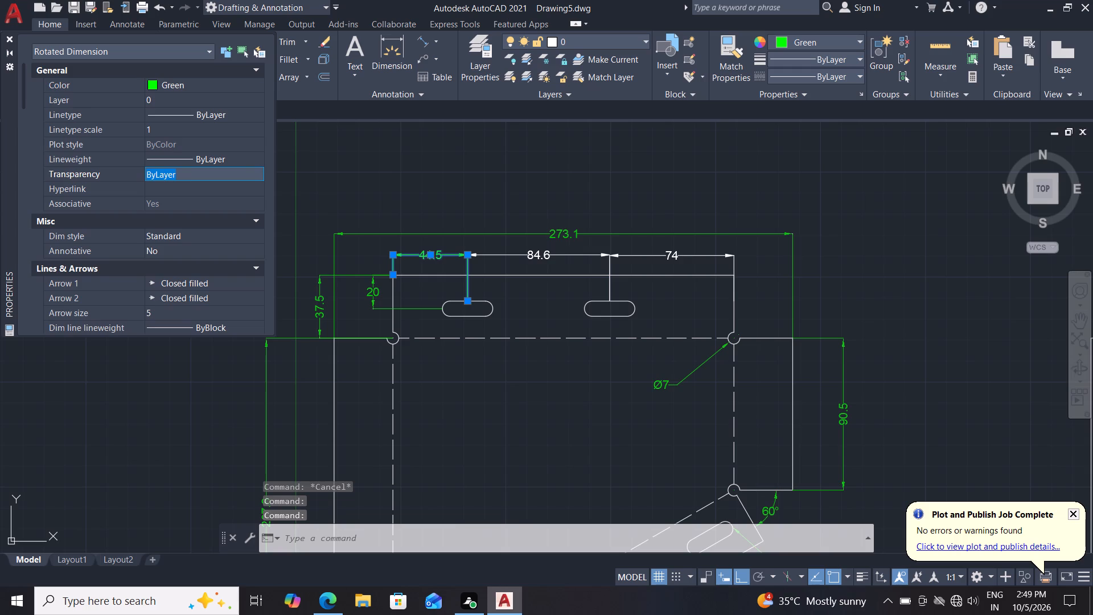
pyautogui.write('30')
pyautogui.press('Return')
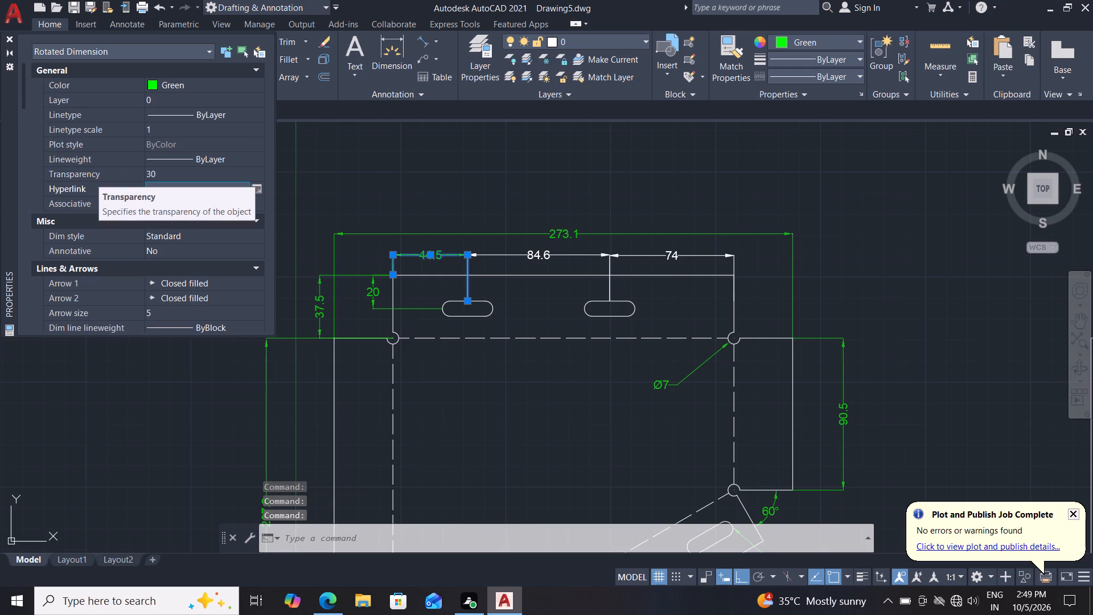
pyautogui.moveTo(495, 429); pyautogui.dragTo(502, 413, button='middle')
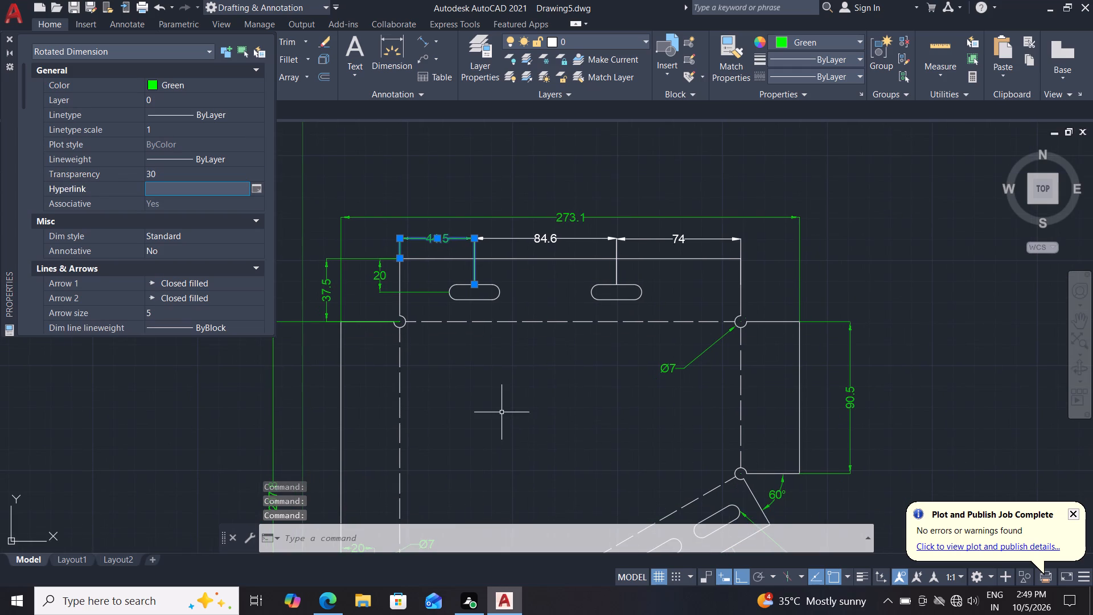
pyautogui.press('Escape')
pyautogui.press('Escape')
pyautogui.press('Escape')
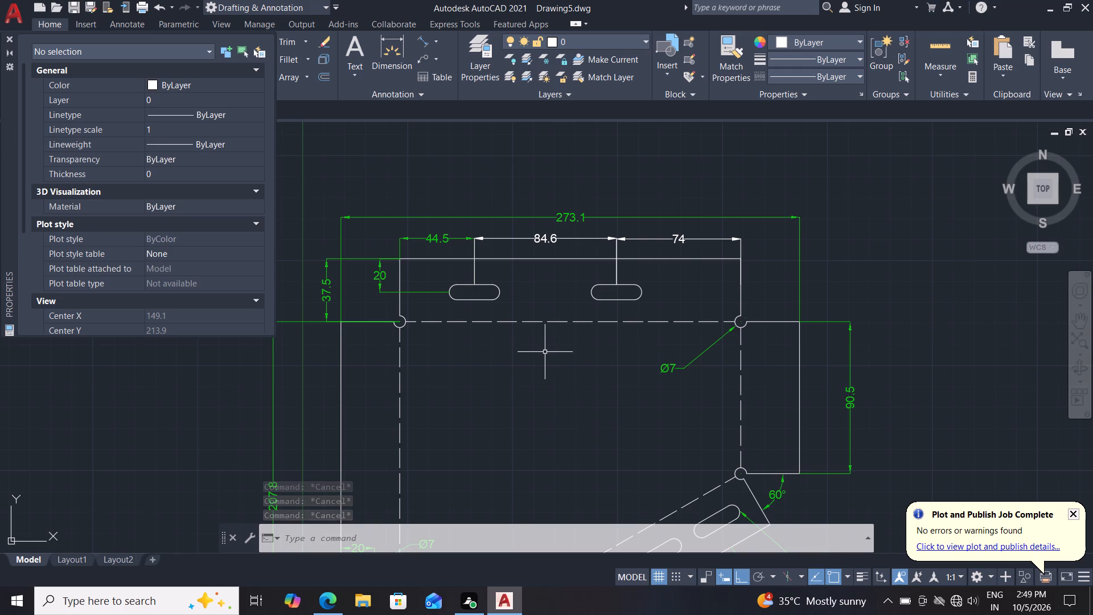
# Recolour the 84.6 dimension between the two top flange slots green with transparency 30, and clear the selection.
pyautogui.moveTo(547, 386); pyautogui.dragTo(545, 370, button='middle')
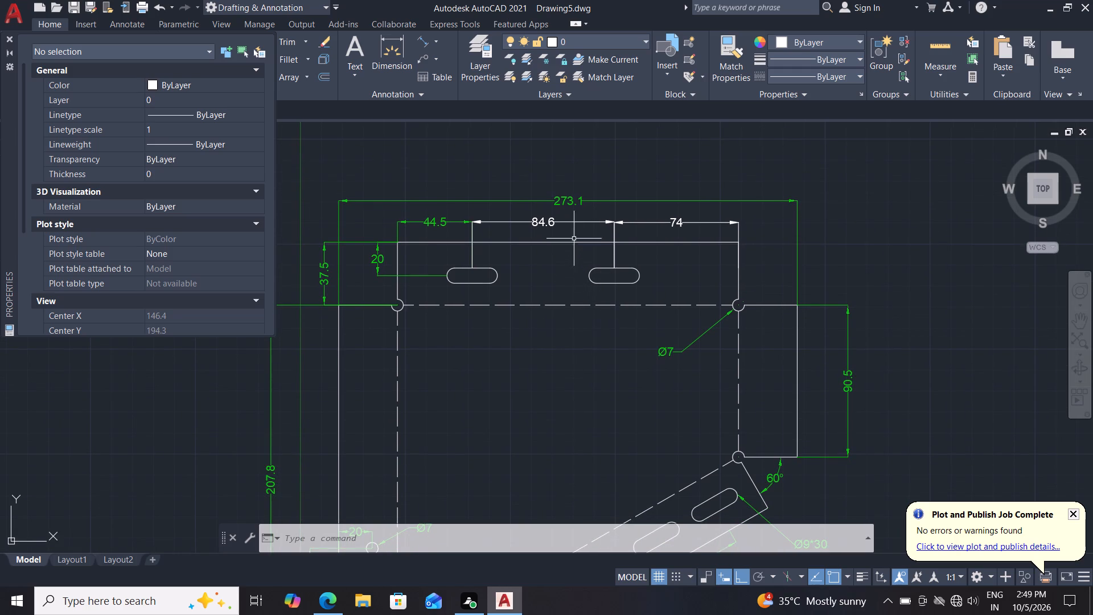
pyautogui.click(591, 220)
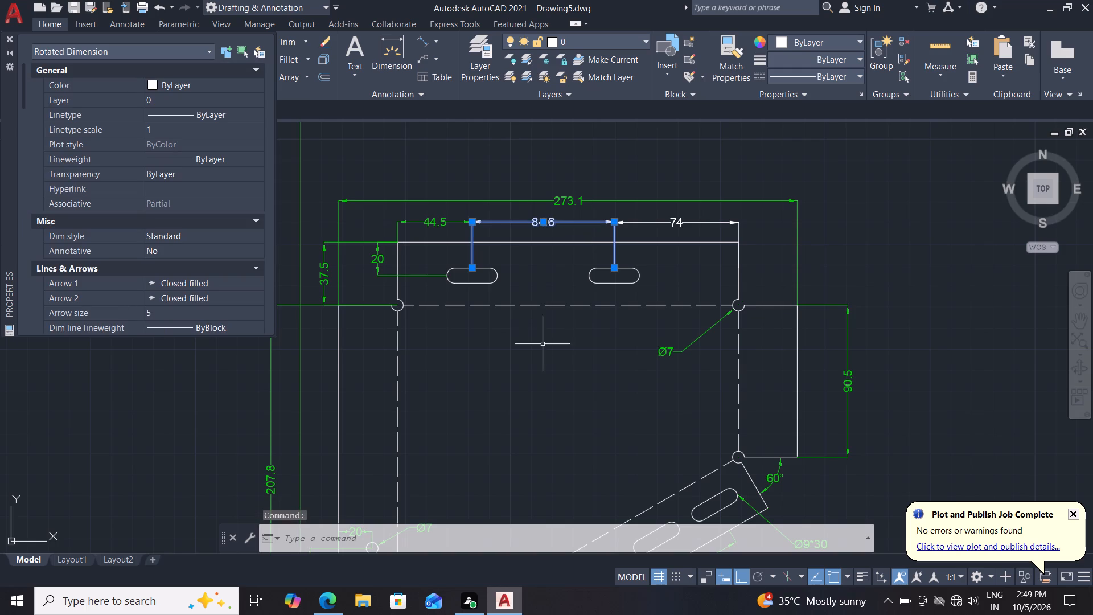
pyautogui.doubleClick(177, 83)
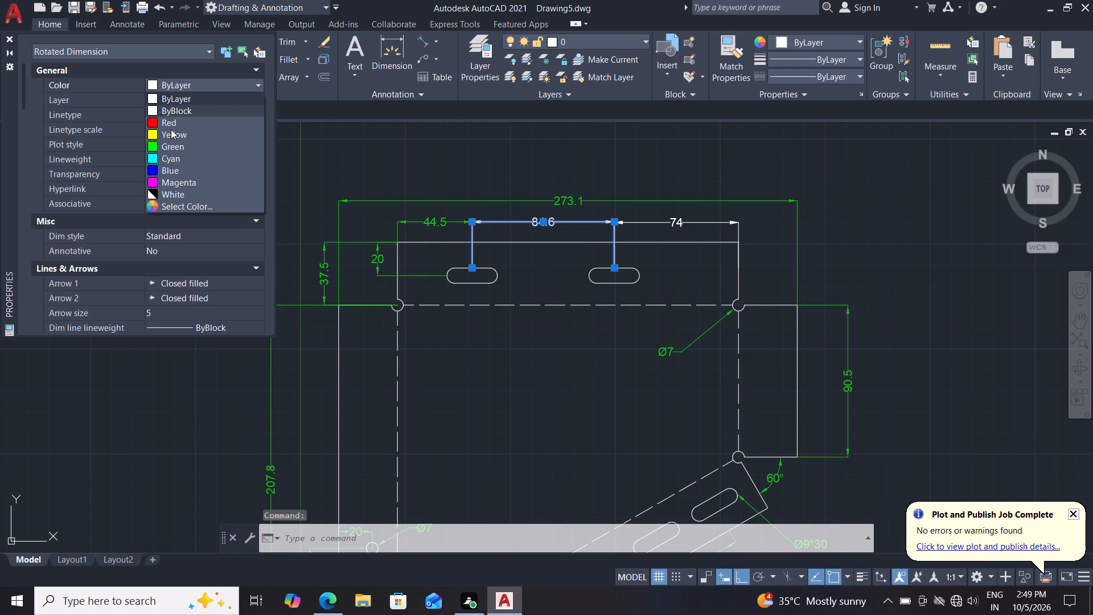
pyautogui.click(170, 145)
pyautogui.moveTo(190, 173); pyautogui.dragTo(93, 161)
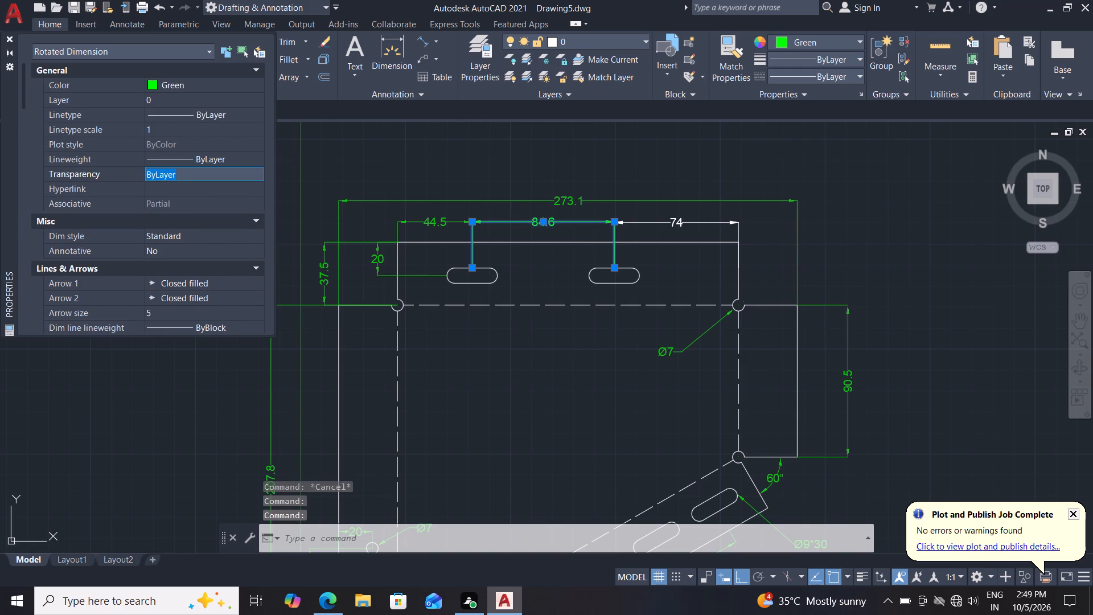
pyautogui.write('30')
pyautogui.press('Return')
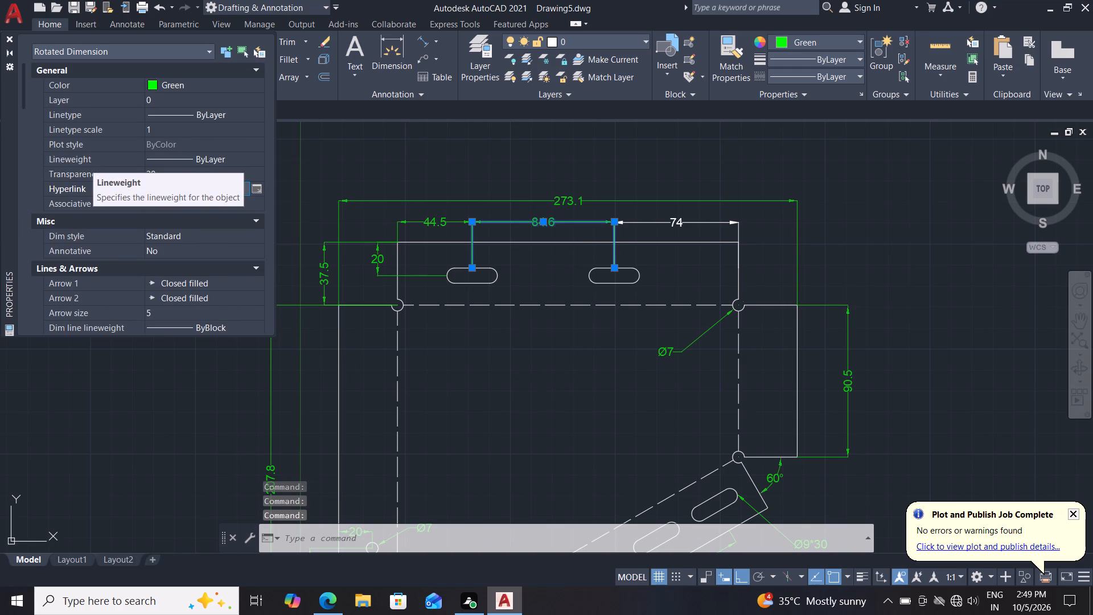
pyautogui.moveTo(505, 366); pyautogui.dragTo(510, 358, button='middle')
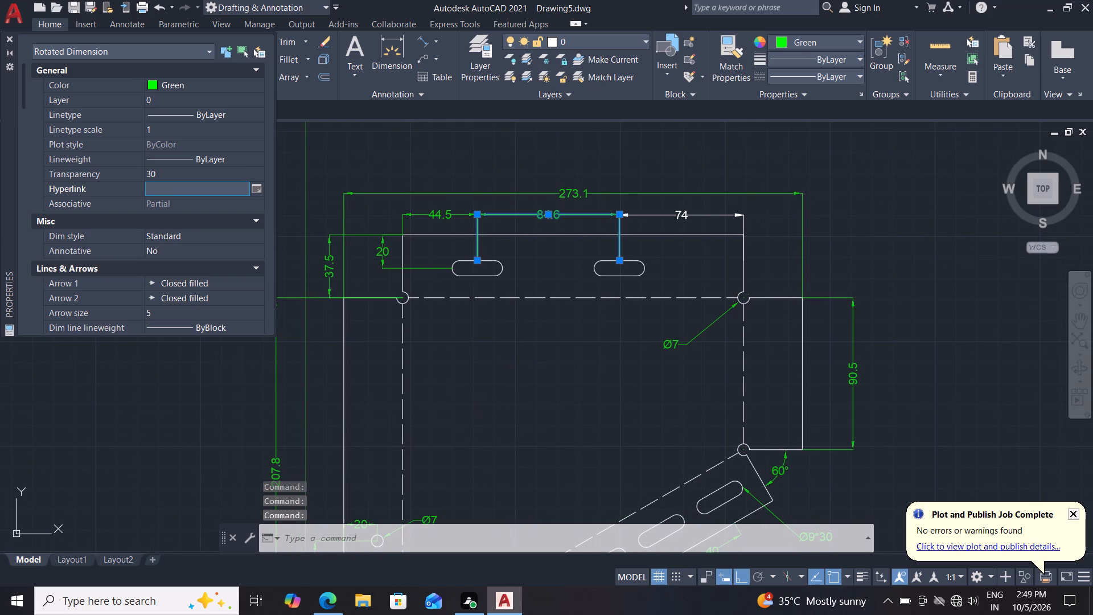
pyautogui.press('Escape')
pyautogui.press('Escape')
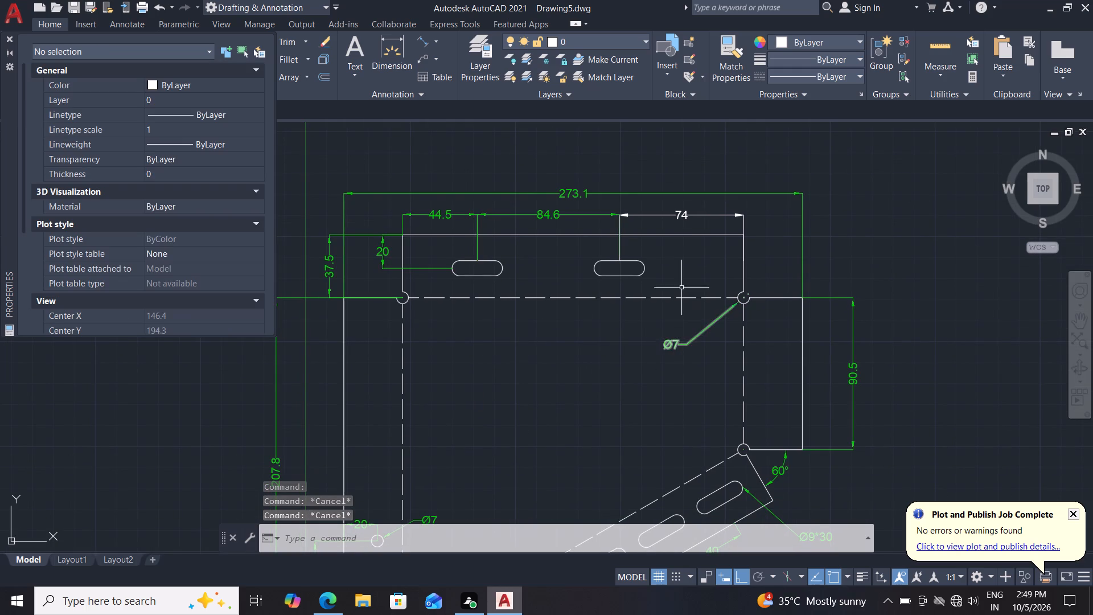
# Recolour the 74 dimension from the second top flange slot to the flange's end green with transparency 30, and clear the selection.
pyautogui.click(753, 218)
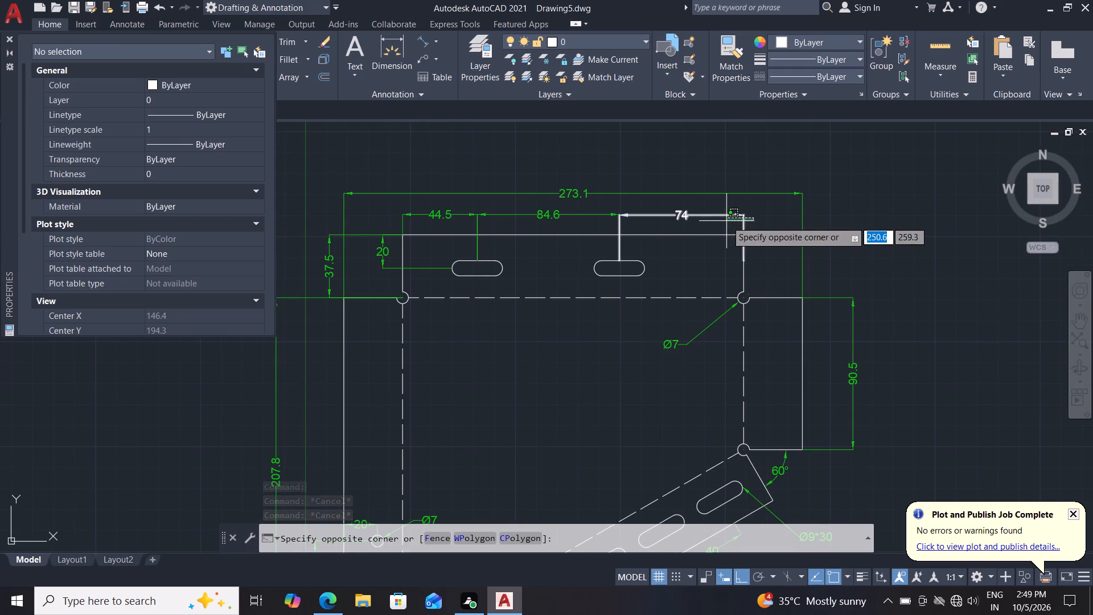
pyautogui.click(726, 221)
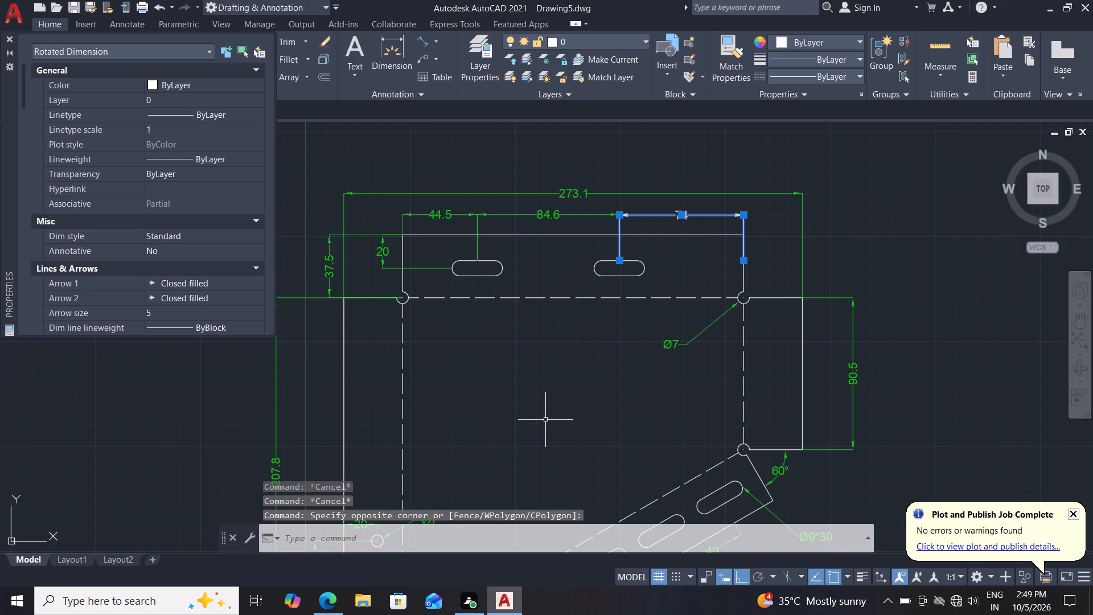
pyautogui.doubleClick(200, 85)
pyautogui.click(163, 146)
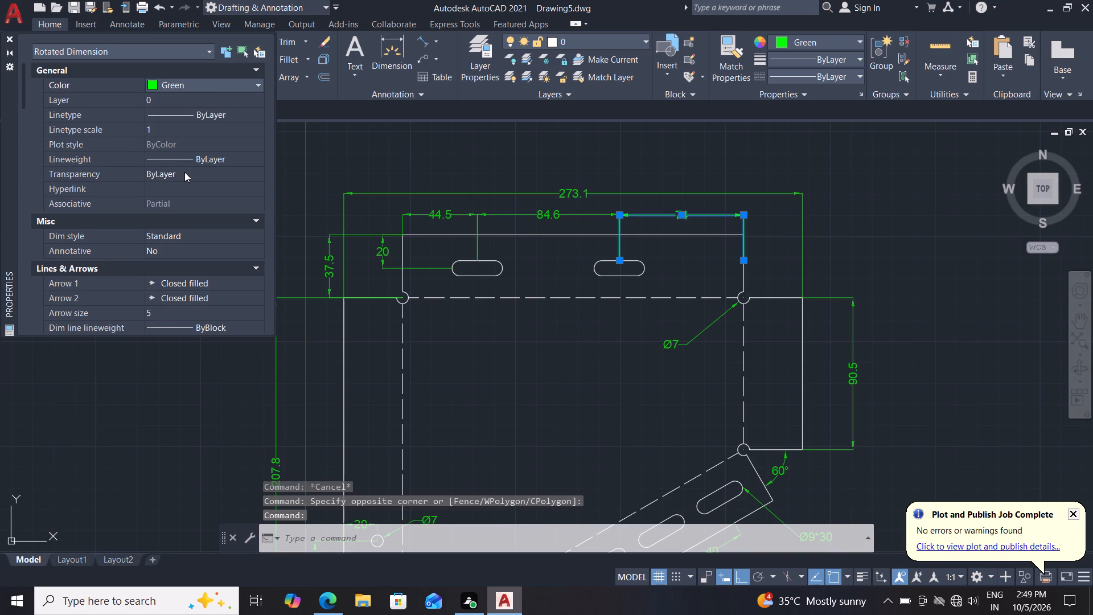
pyautogui.moveTo(184, 172); pyautogui.dragTo(117, 172)
pyautogui.write('30')
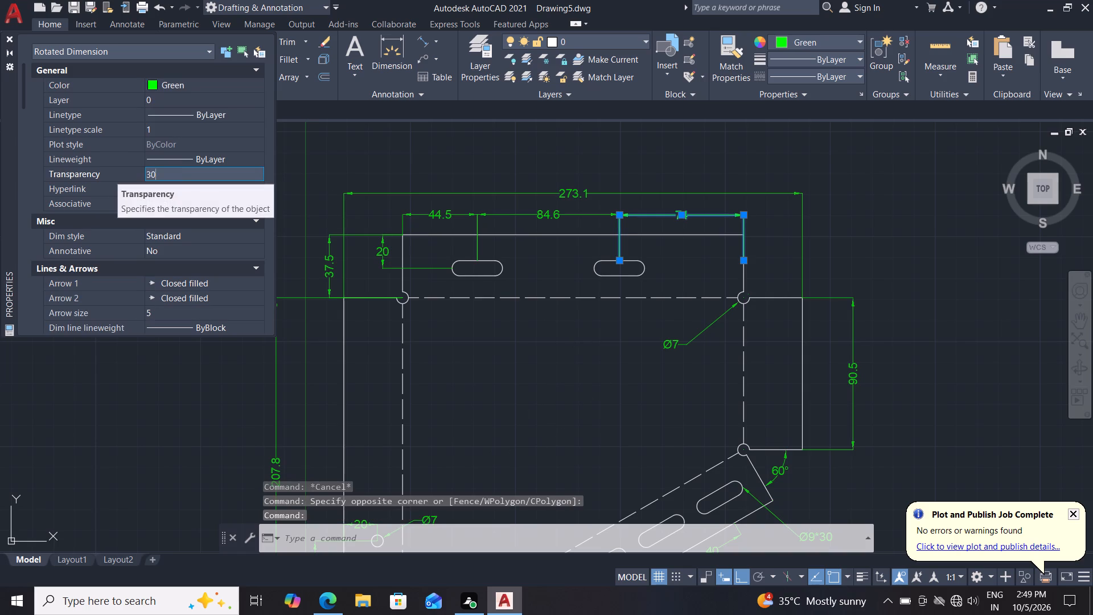
pyautogui.press('Return')
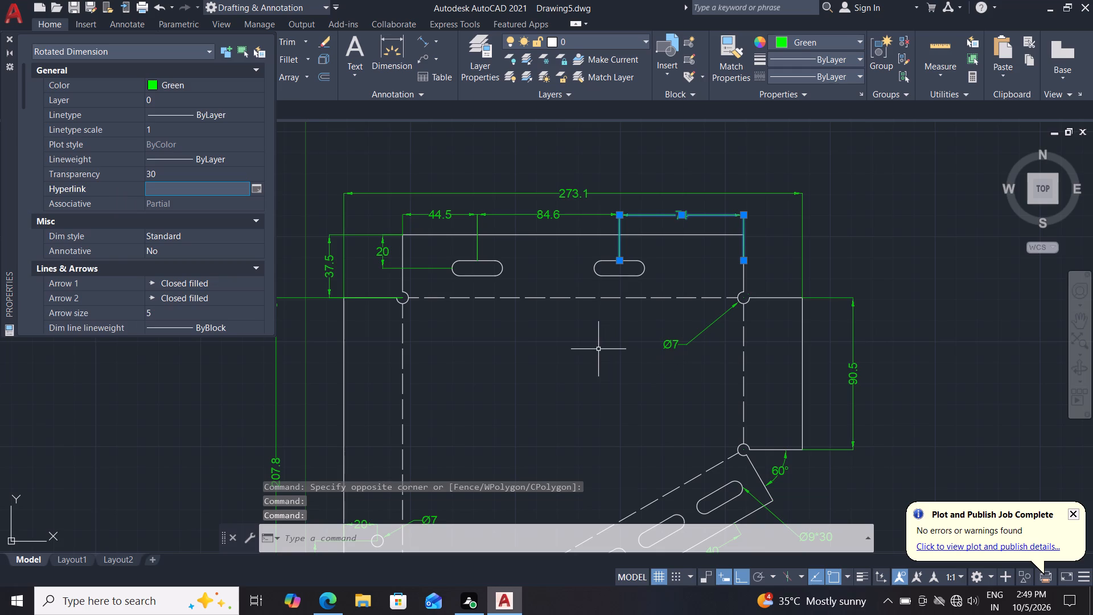
pyautogui.press('Escape')
pyautogui.press('Escape')
# Close the object properties palette with the dimensioned flat pattern in view.
pyautogui.scroll(-2, 635, 349)
pyautogui.moveTo(584, 403); pyautogui.dragTo(583, 401, button='middle')
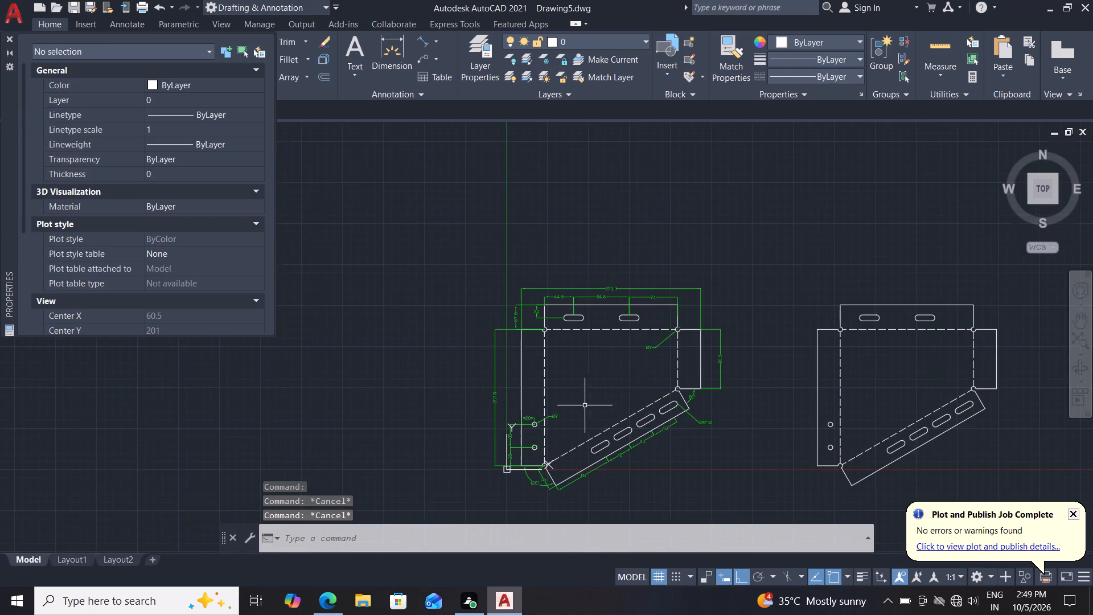
pyautogui.moveTo(583, 401); pyautogui.dragTo(574, 358, button='middle')
pyautogui.scroll(1, 575, 360)
pyautogui.middleClick(559, 392)
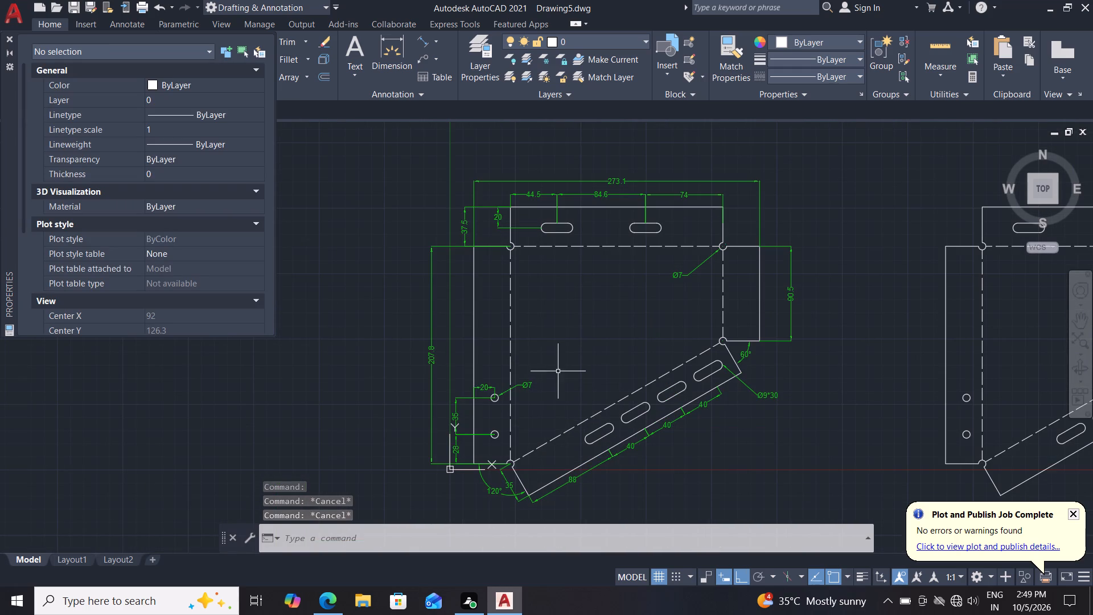
pyautogui.click(8, 42)
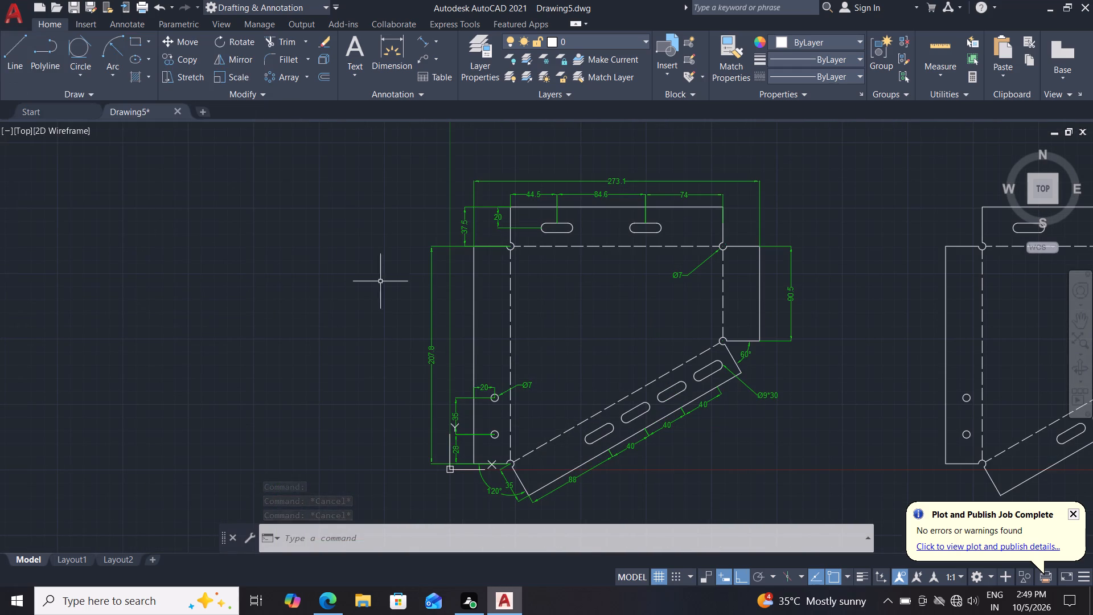
# Move the dimensioned flat pattern and its undimensioned copy together diagonally up and to the right, clear of the origin, with Ortho off.
pyautogui.scroll(-1, 501, 268)
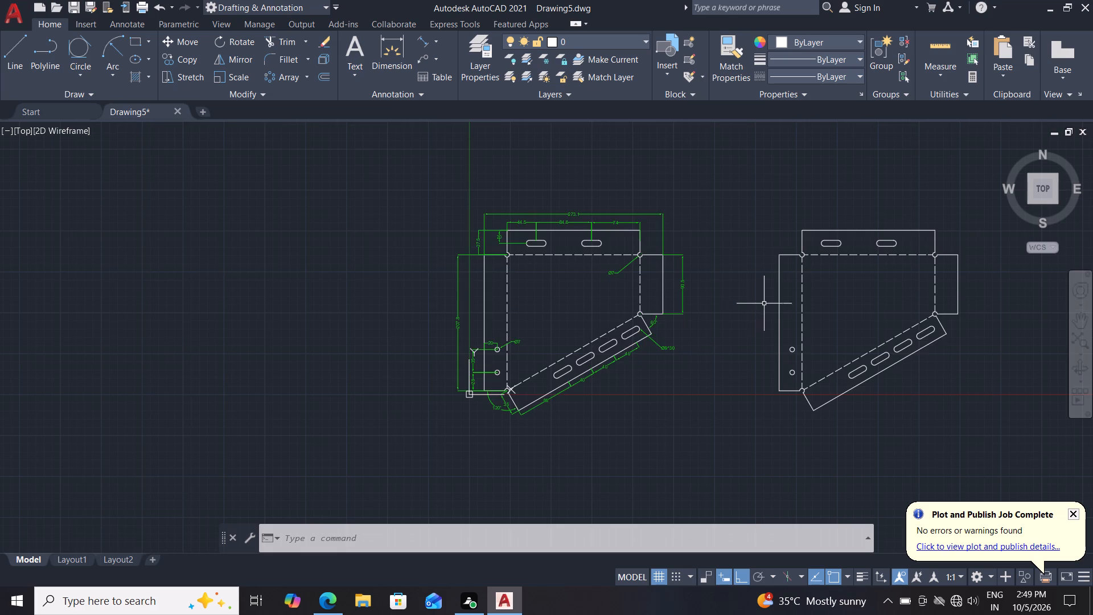
pyautogui.scroll(1, 766, 304)
pyautogui.moveTo(714, 322); pyautogui.dragTo(532, 311, button='middle')
pyautogui.scroll(-1, 543, 309)
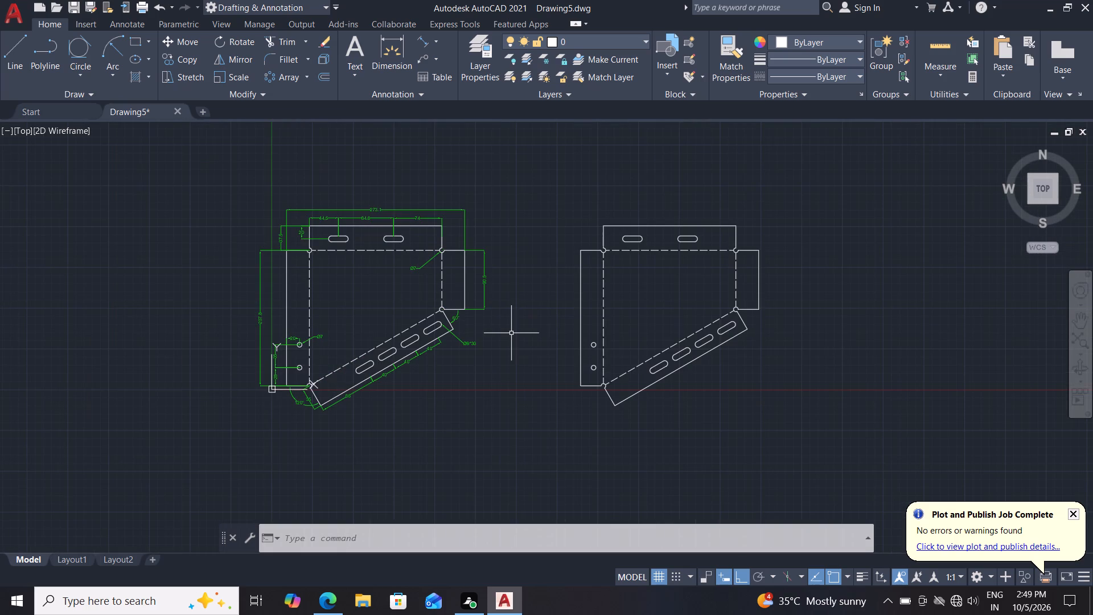
pyautogui.click(775, 210)
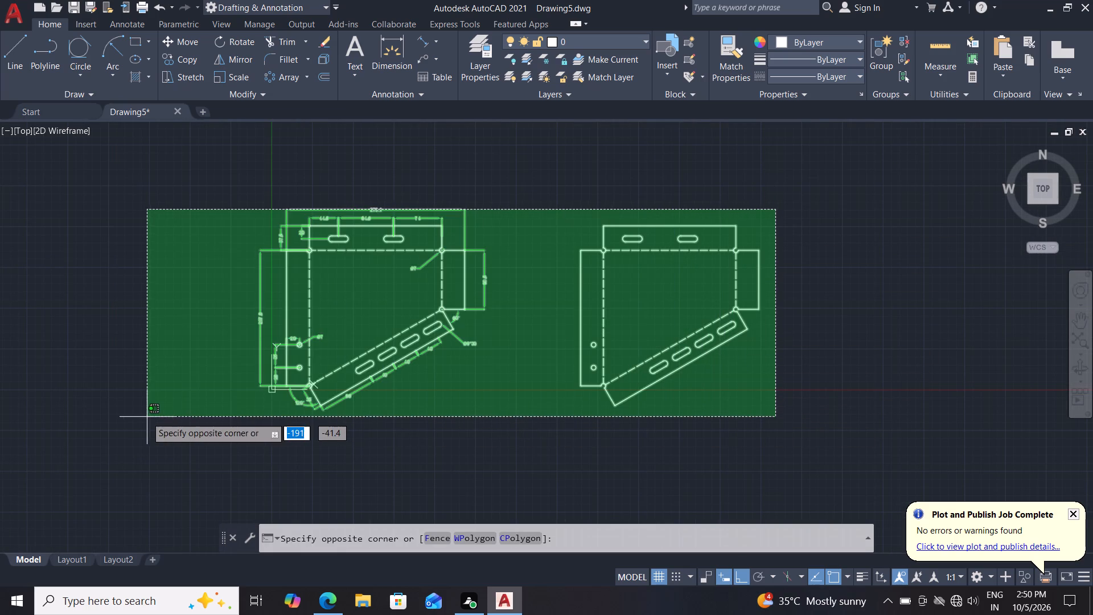
pyautogui.click(145, 429)
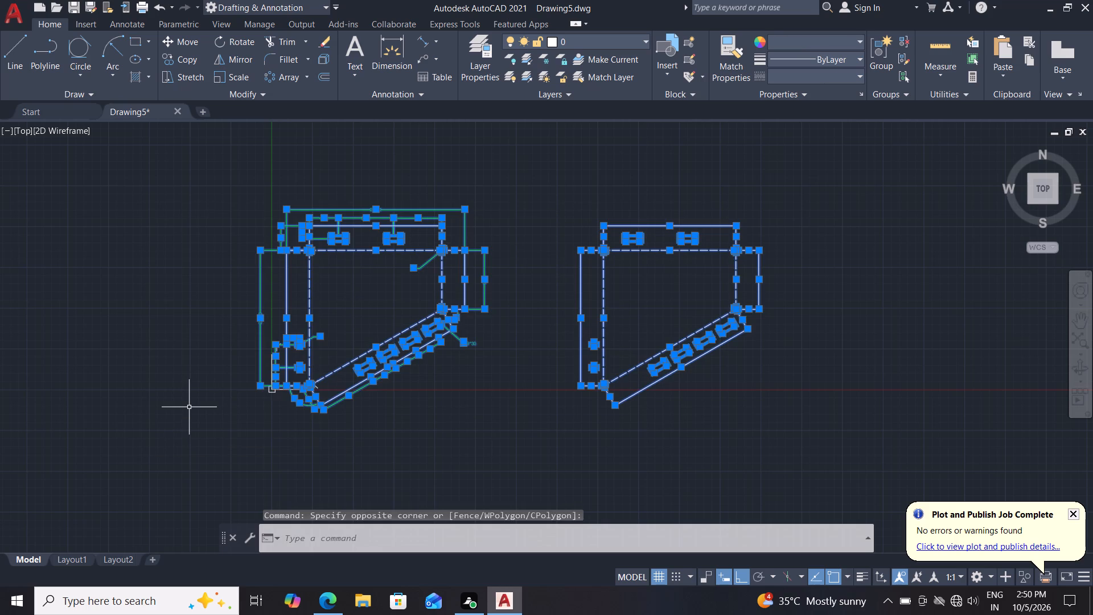
pyautogui.press('m')
pyautogui.press('Return')
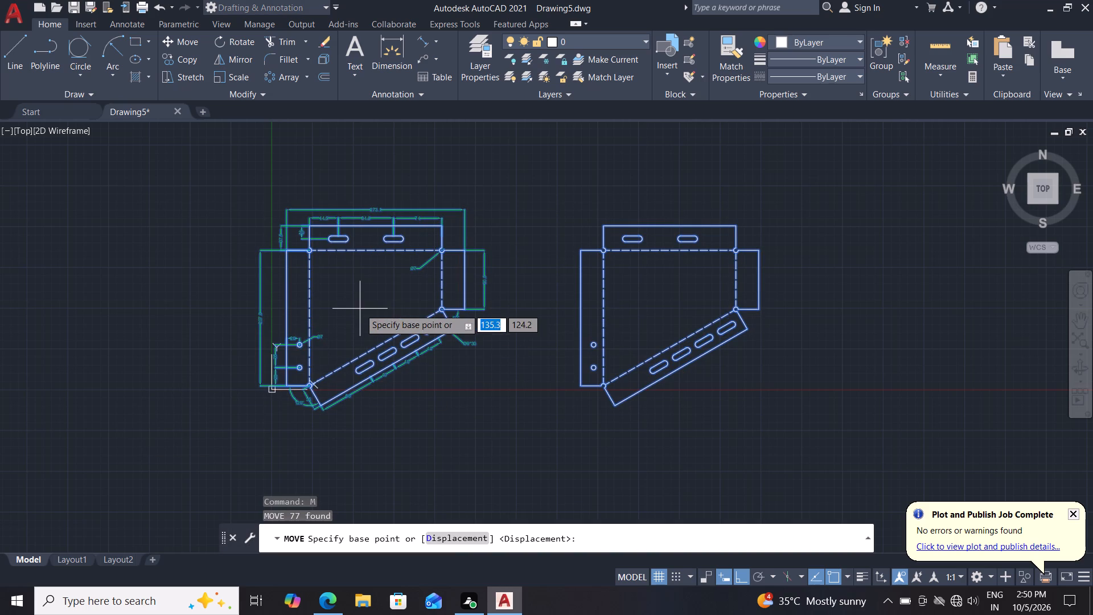
pyautogui.click(369, 302)
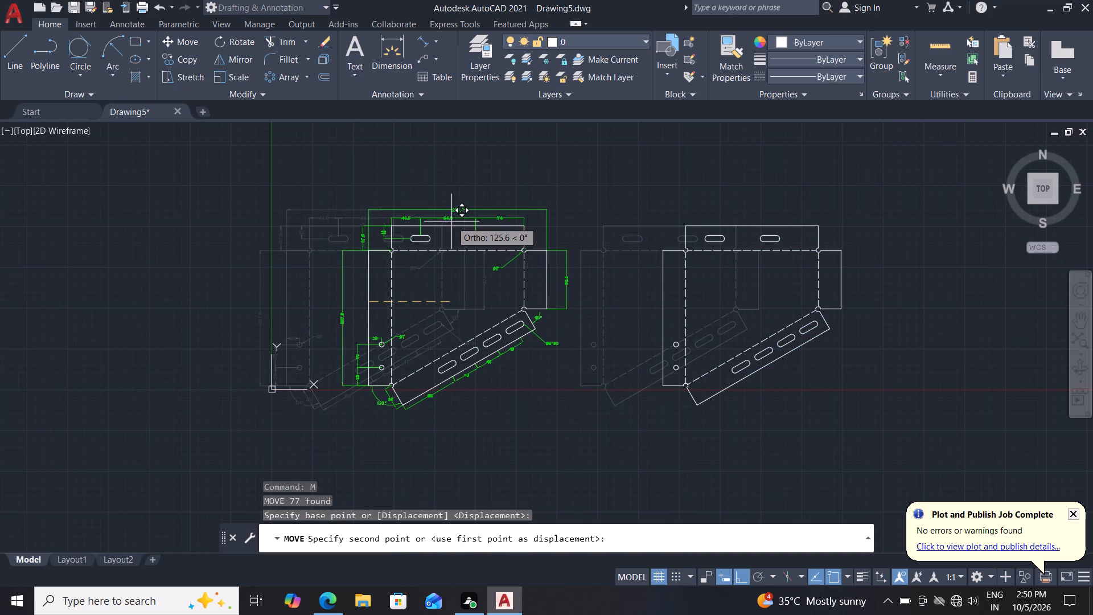
pyautogui.press('F8')
pyautogui.click(451, 222)
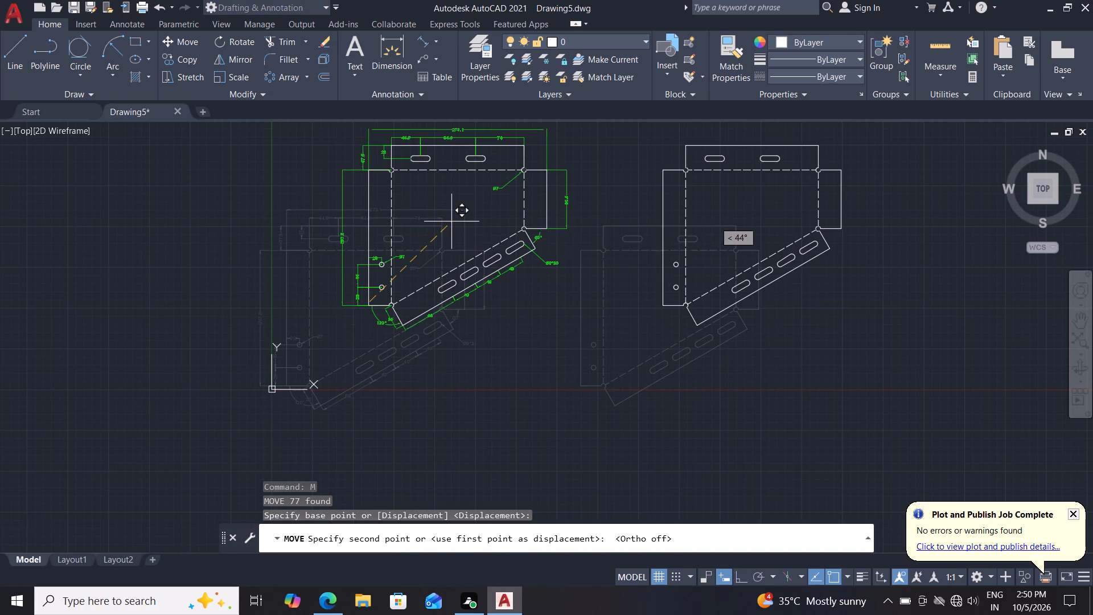
# Save the drawing under the name 05-10-04 in the Documents folder as an AutoCAD 2018 drawing.
pyautogui.moveTo(570, 333); pyautogui.dragTo(539, 389, button='middle')
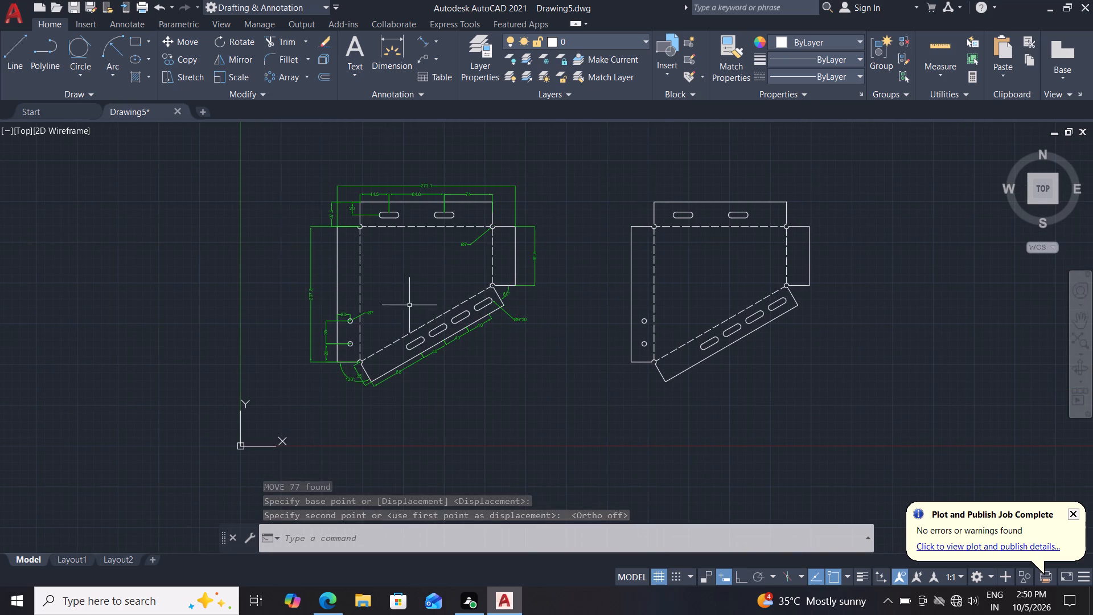
pyautogui.scroll(1, 422, 281)
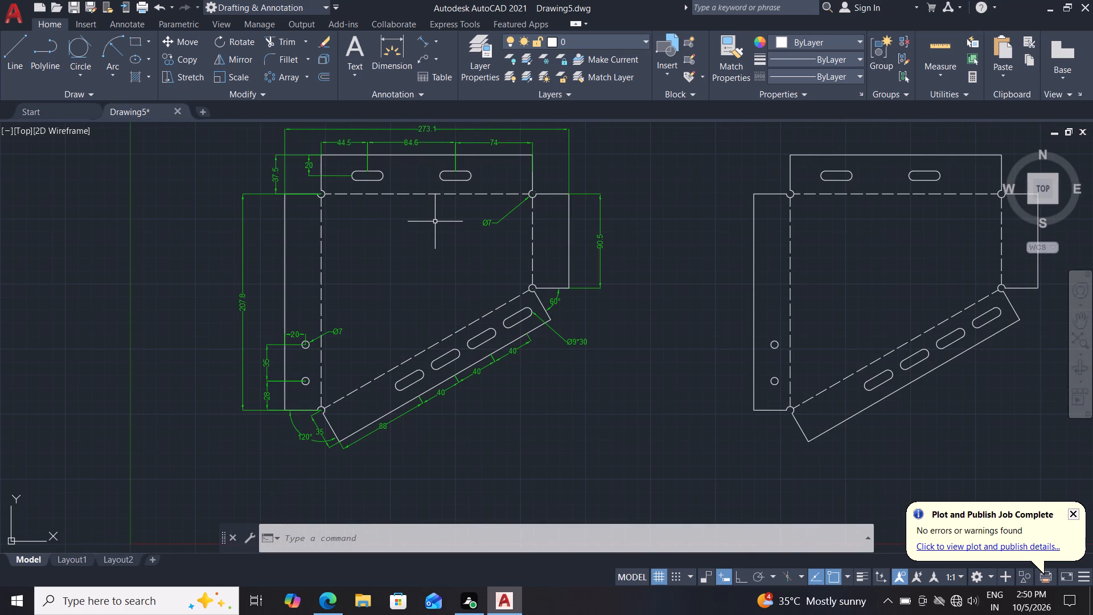
pyautogui.moveTo(401, 233); pyautogui.dragTo(387, 273, button='middle')
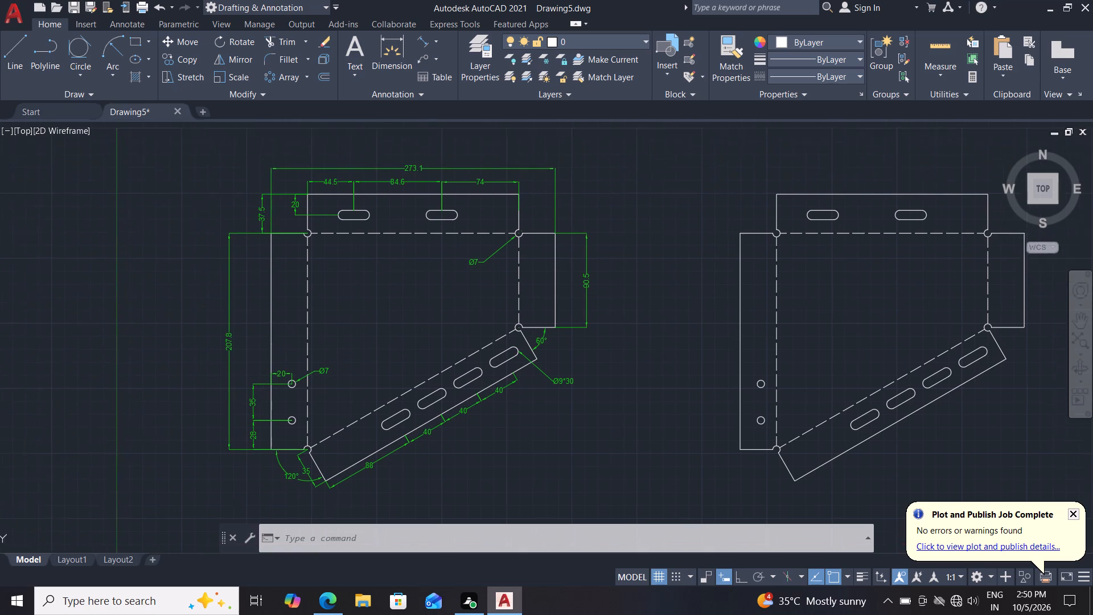
pyautogui.moveTo(387, 273); pyautogui.dragTo(385, 289, button='middle')
pyautogui.scroll(2, 425, 256)
pyautogui.scroll(-2, 425, 256)
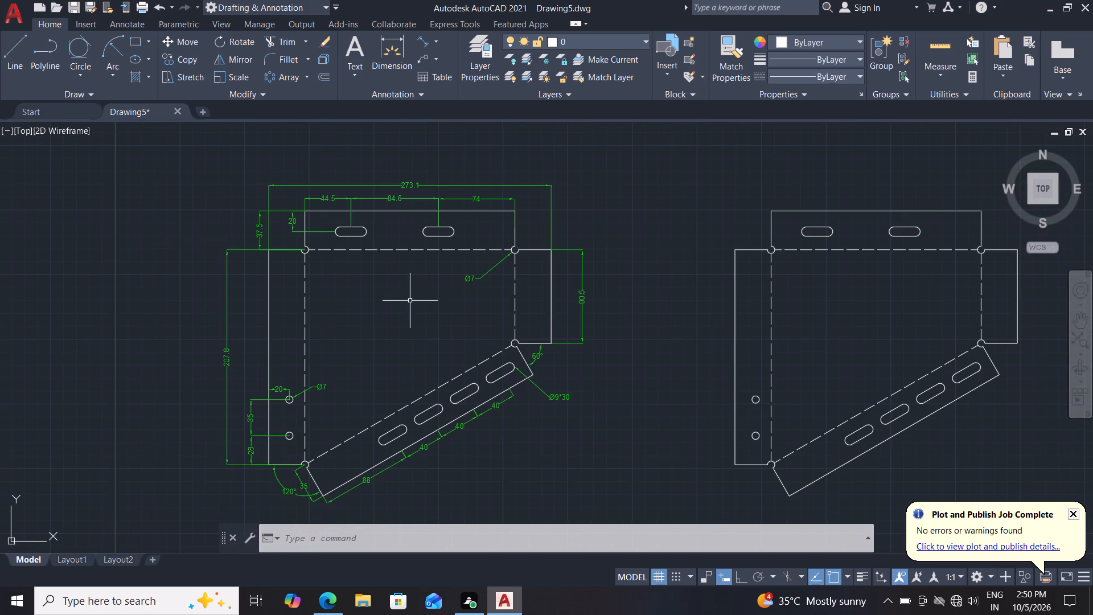
pyautogui.moveTo(432, 291); pyautogui.dragTo(398, 294, button='middle')
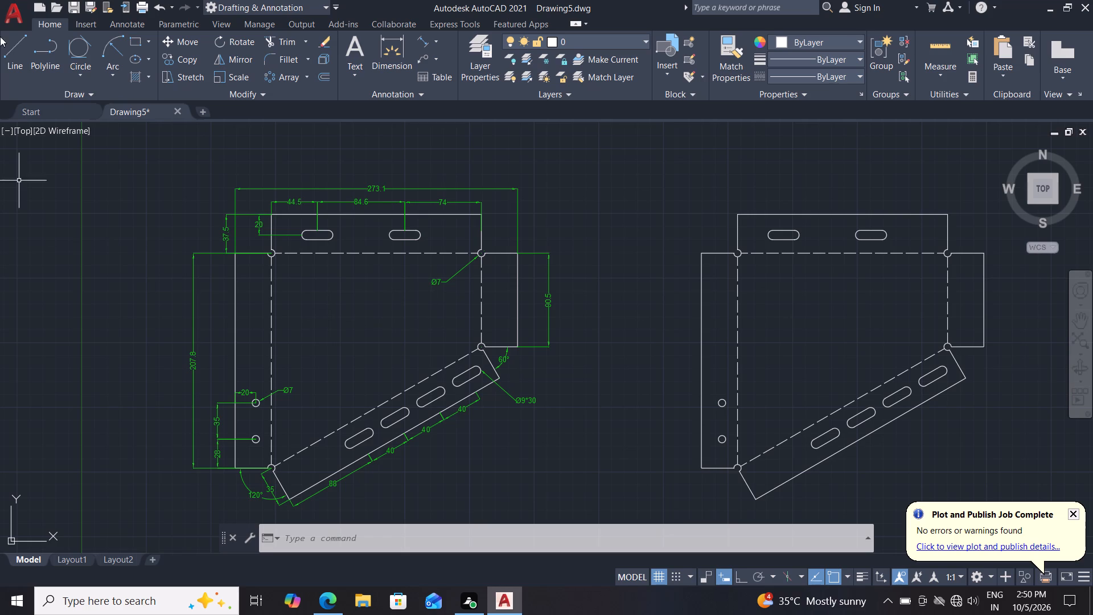
pyautogui.click(10, 18)
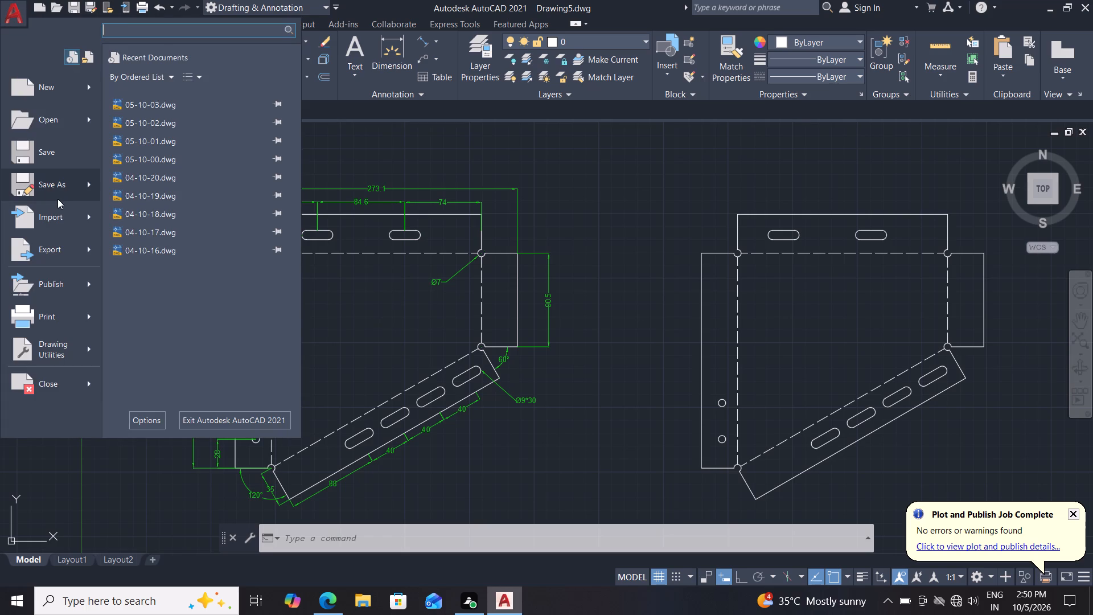
pyautogui.click(57, 199)
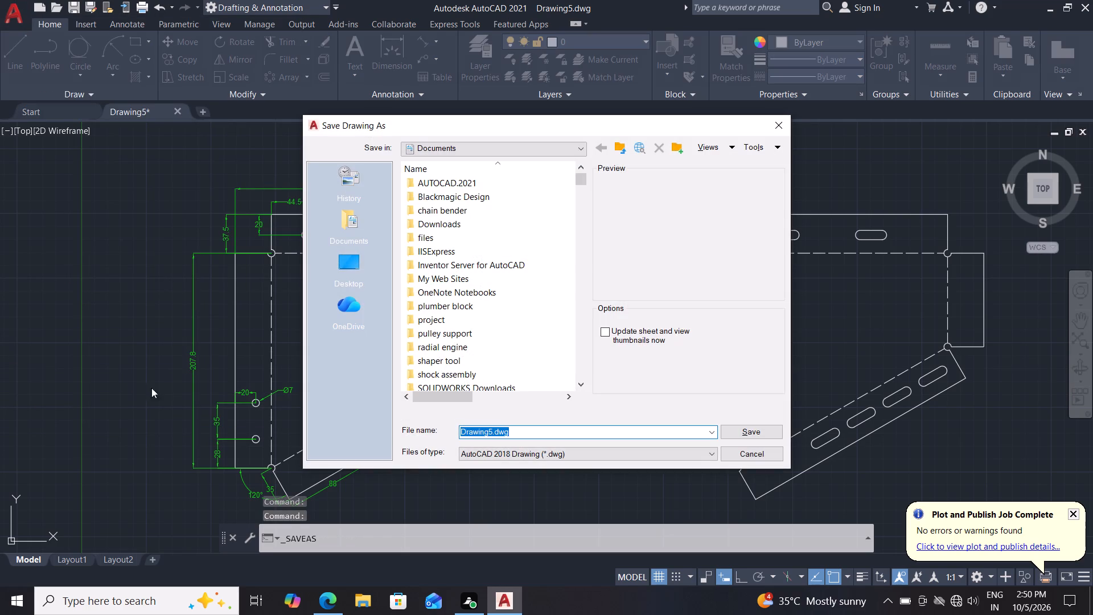
pyautogui.write('05')
pyautogui.press('-')
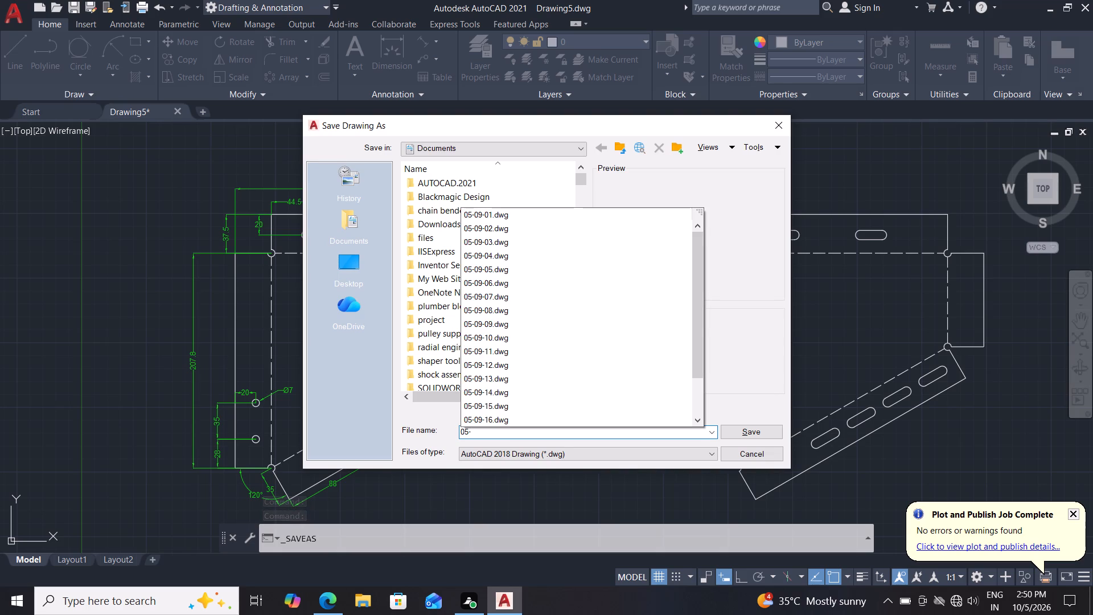
pyautogui.write('10')
pyautogui.write('-0')
pyautogui.press('4')
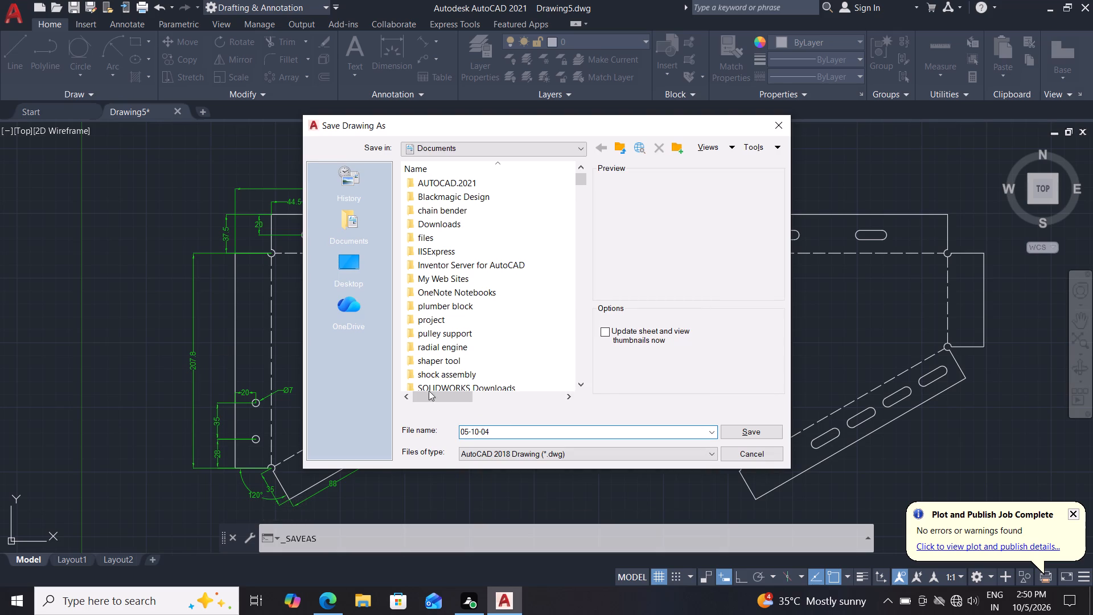
pyautogui.click(776, 432)
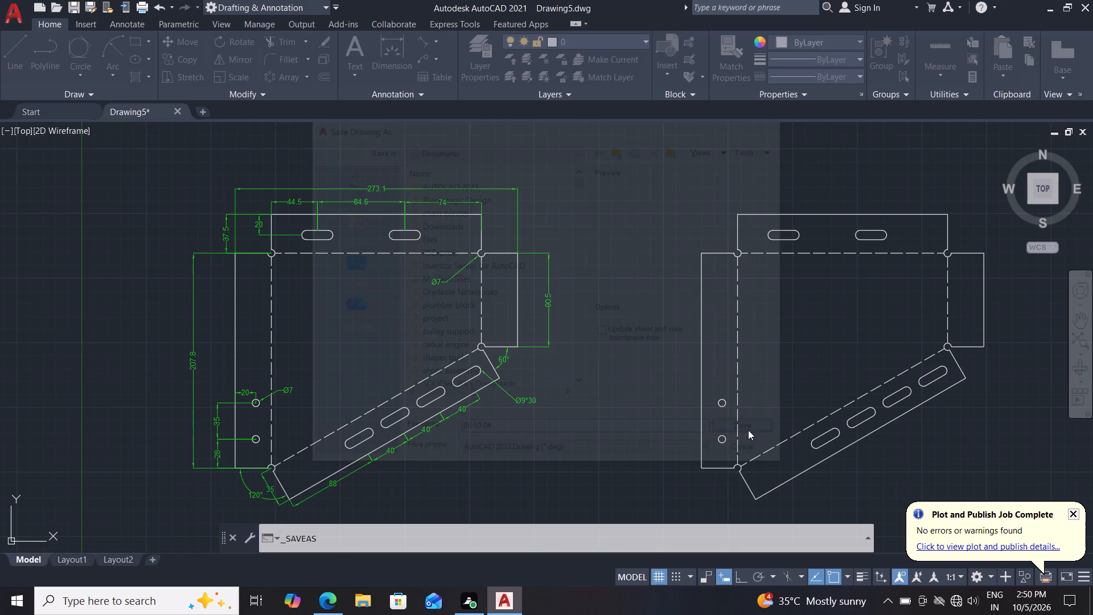
# Export the current display with both flat patterns to PDF as 05-10-04.pdf in the Documents folder.
pyautogui.scroll(-1, 568, 442)
pyautogui.moveTo(513, 463); pyautogui.dragTo(521, 420, button='middle')
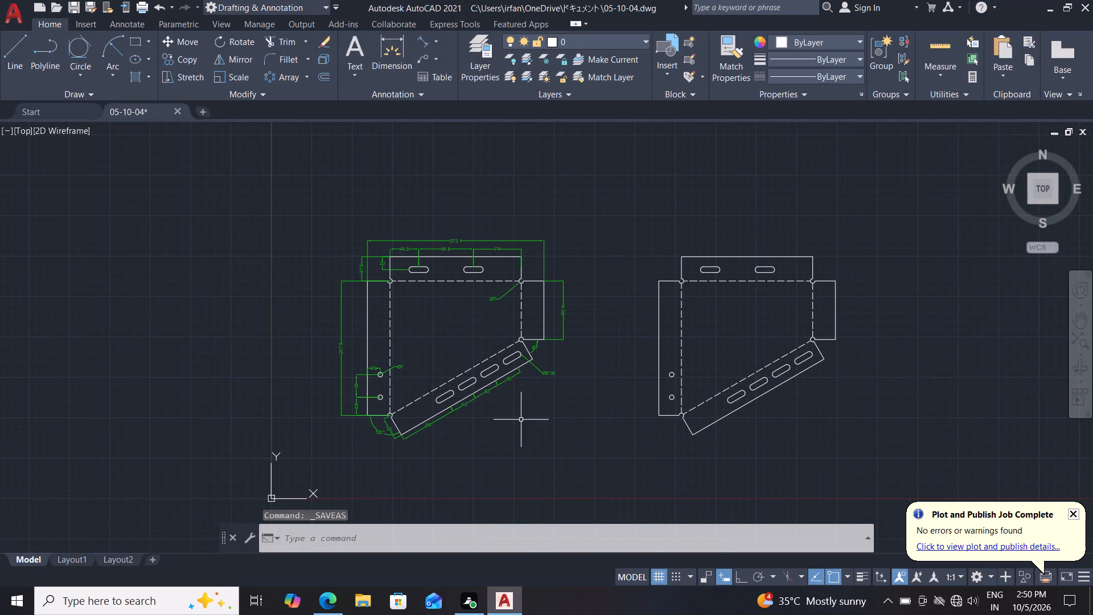
pyautogui.click(13, 8)
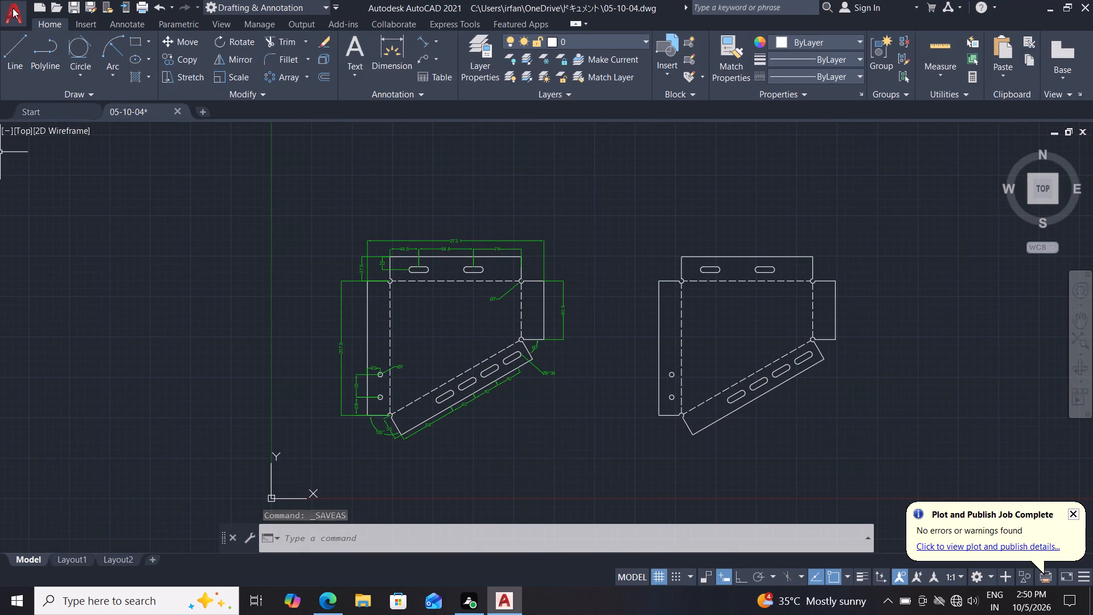
pyautogui.click(38, 241)
pyautogui.click(134, 248)
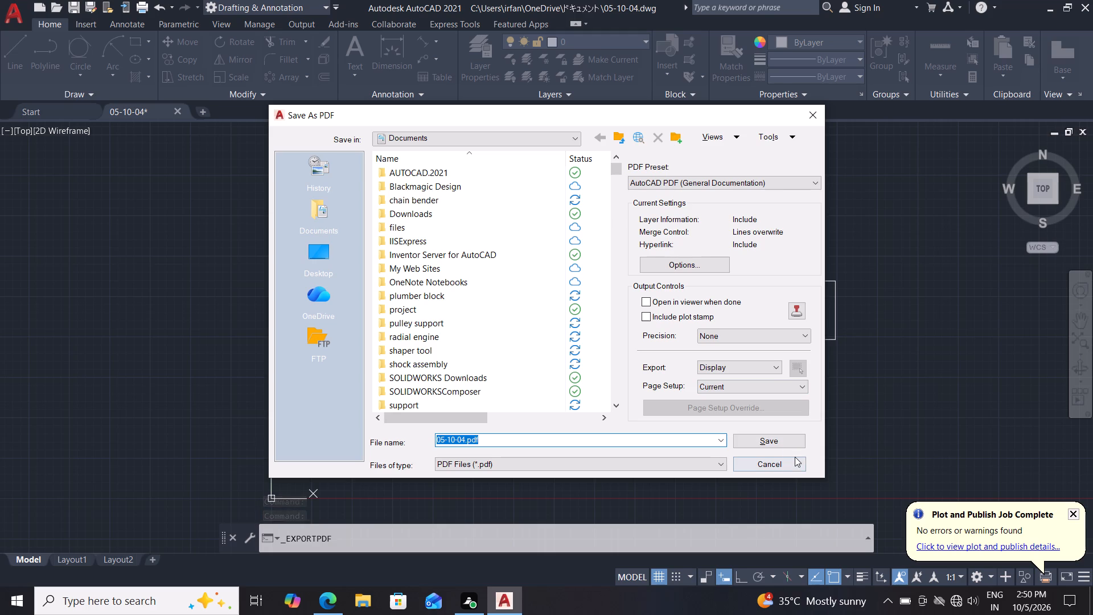
pyautogui.click(785, 445)
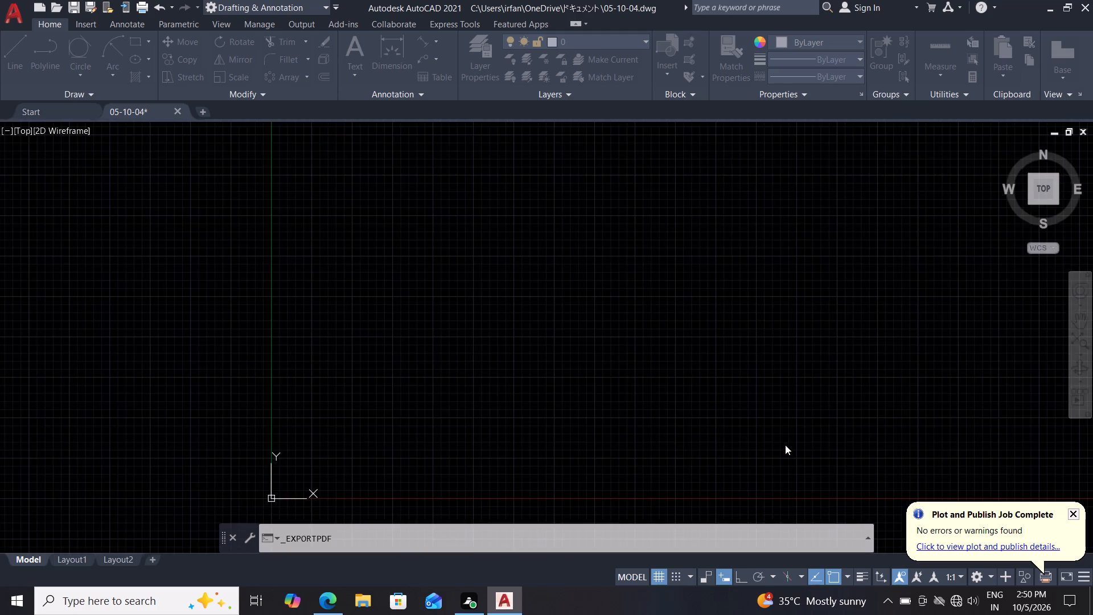